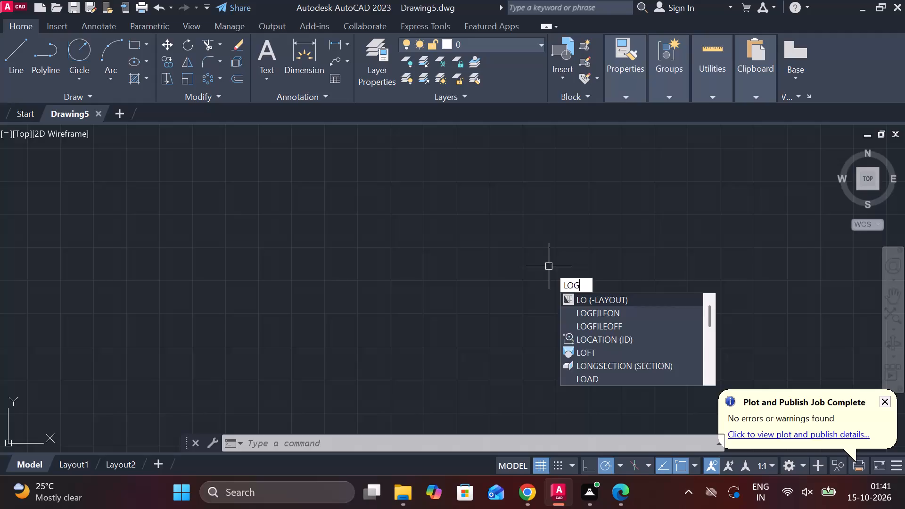
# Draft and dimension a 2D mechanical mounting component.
# Set the drawing limits with lower-left corner 0,0 and upper-right corner 297,210.
pyautogui.click(607, 302)
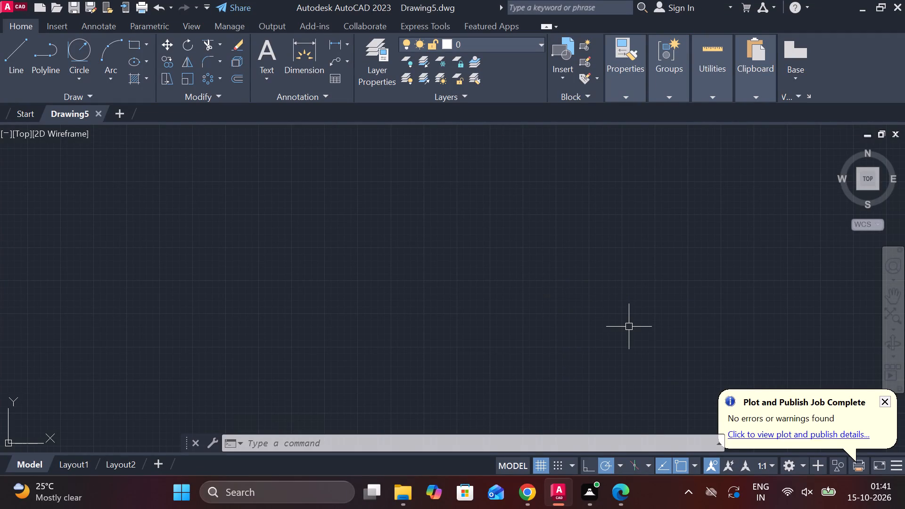
pyautogui.write('LIMI')
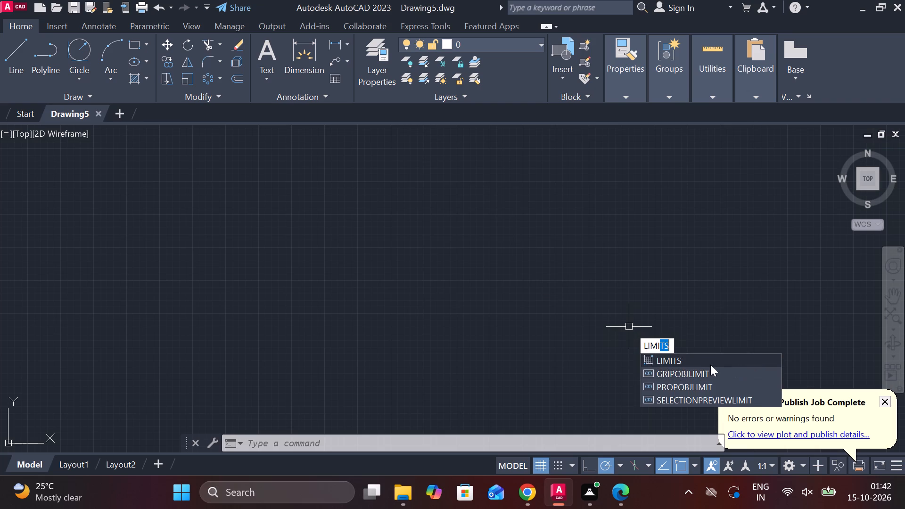
pyautogui.click(695, 358)
pyautogui.write('0,0')
pyautogui.press('Return')
pyautogui.press('2')
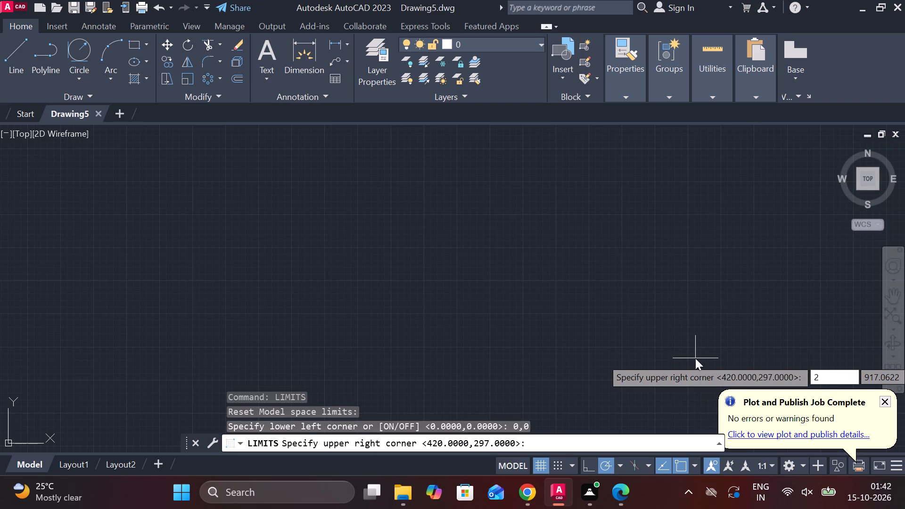
pyautogui.write('97,210')
pyautogui.press('Return')
# Draw a circle of diameter 14 in the empty drawing area.
pyautogui.write('Z E')
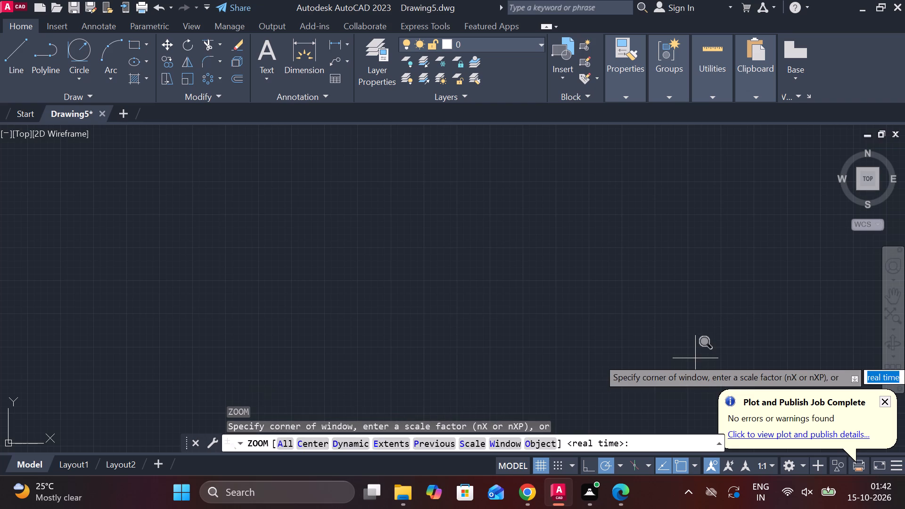
pyautogui.press('space')
pyautogui.moveTo(505, 238); pyautogui.dragTo(478, 238, button='middle')
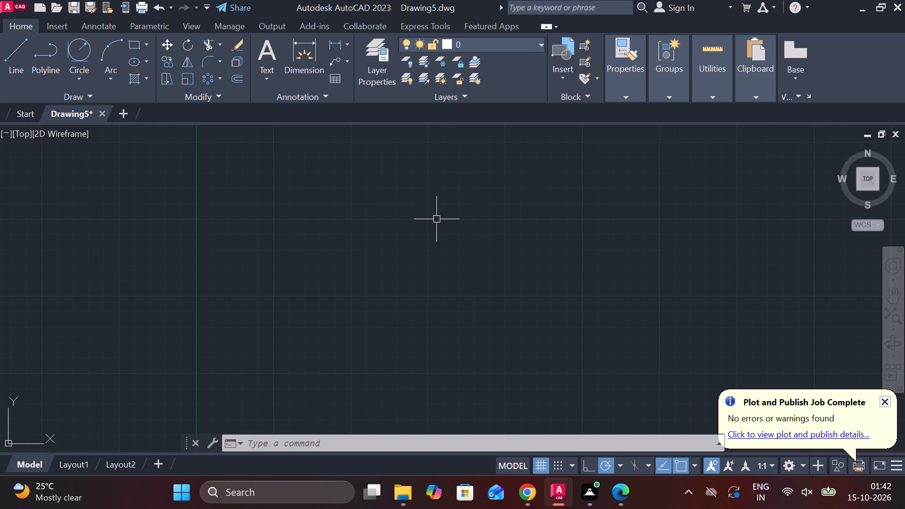
pyautogui.moveTo(436, 219); pyautogui.dragTo(424, 219, button='middle')
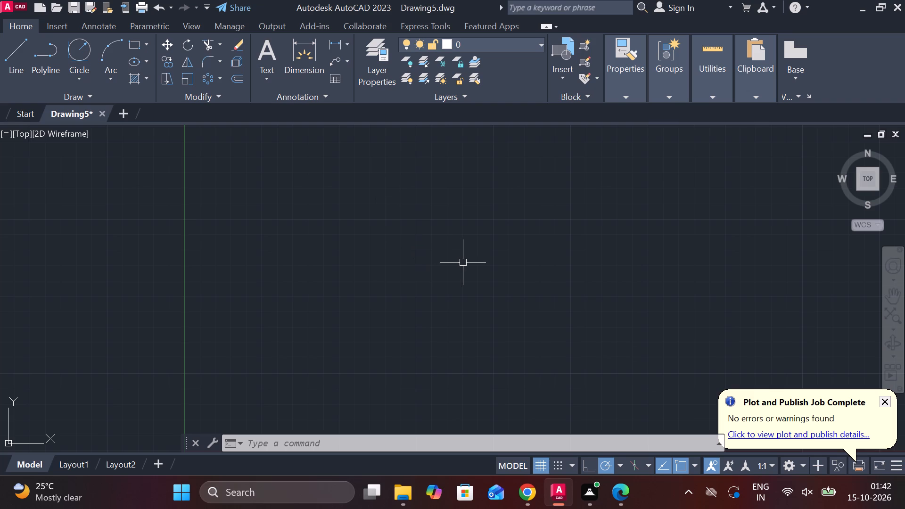
pyautogui.write('C')
pyautogui.press('space')
pyautogui.click(450, 290)
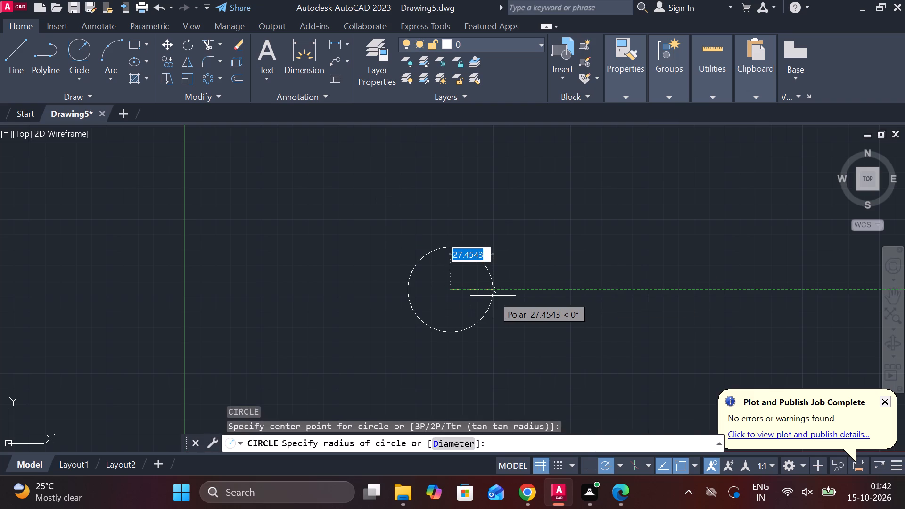
pyautogui.write('D 14')
pyautogui.press('space')
# Draw a concentric circle of diameter 28 around the 14-diameter circle.
pyautogui.scroll(2, 483, 303)
pyautogui.write('C')
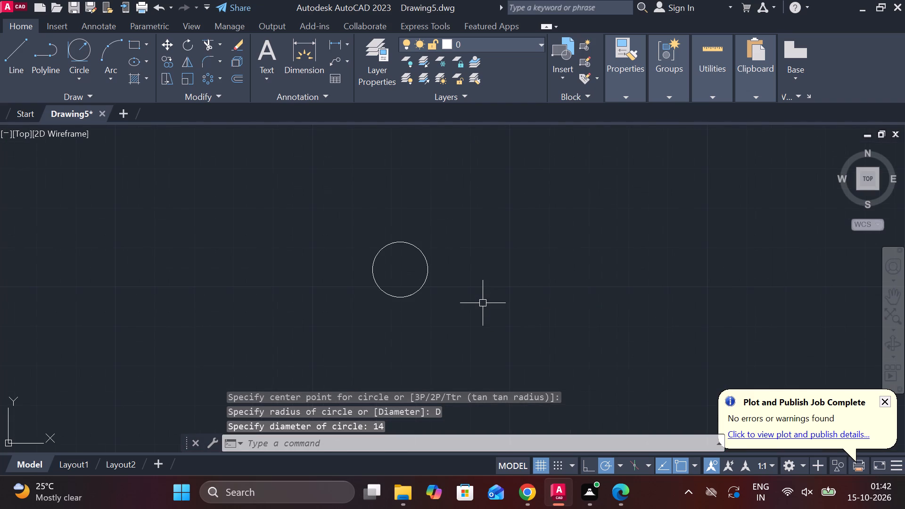
pyautogui.press('space')
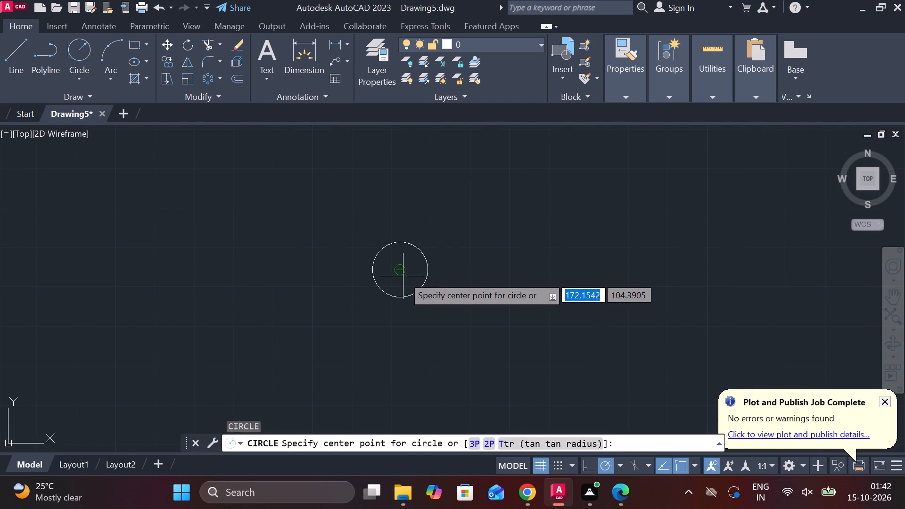
pyautogui.click(402, 274)
pyautogui.write('D')
pyautogui.press('space')
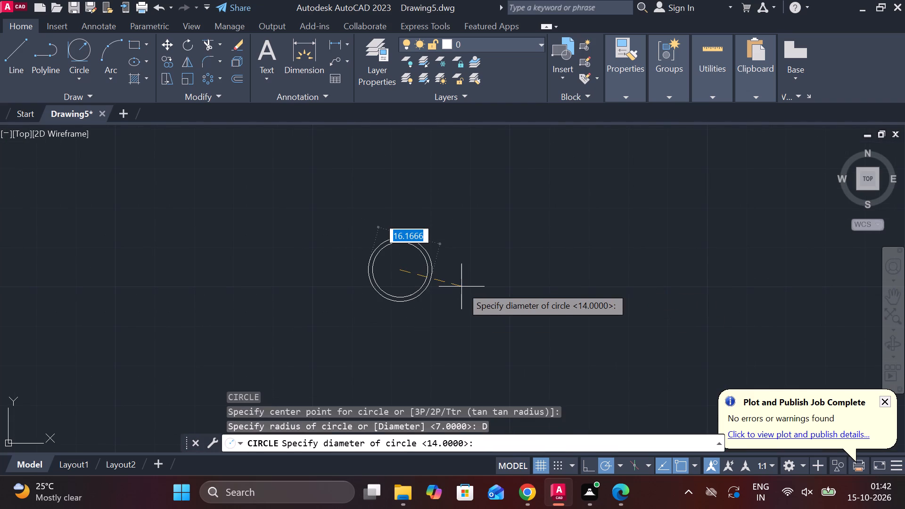
pyautogui.press('2')
pyautogui.press('9')
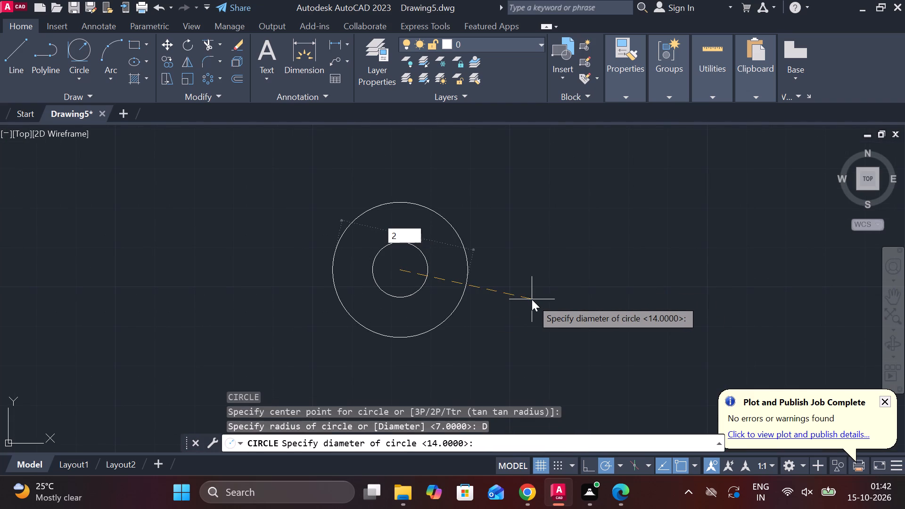
pyautogui.press('BackSpace')
pyautogui.press('8')
pyautogui.press('Return')
# Draw connected lines from the circles' centre, 60 horizontally to the right and 39 vertically up.
pyautogui.moveTo(528, 296); pyautogui.dragTo(507, 305, button='middle')
pyautogui.press('l')
pyautogui.press('Return')
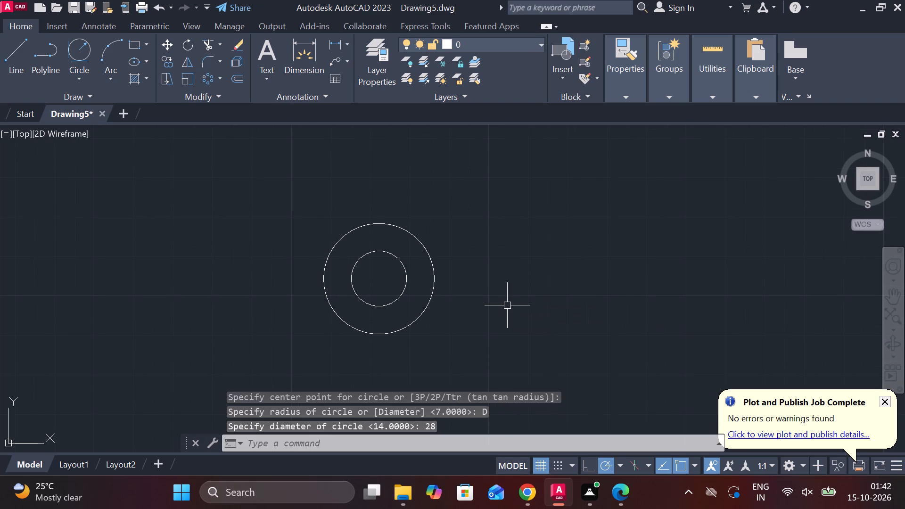
pyautogui.click(375, 279)
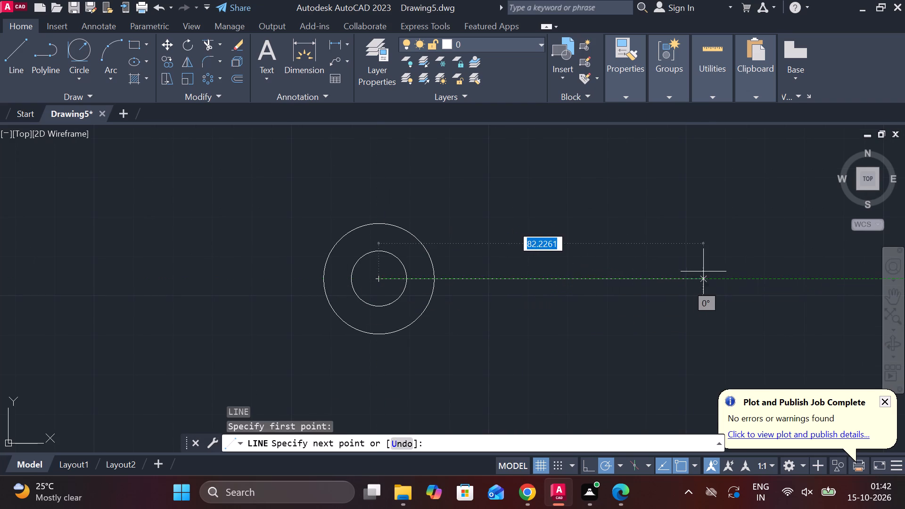
pyautogui.write('60')
pyautogui.press('Return')
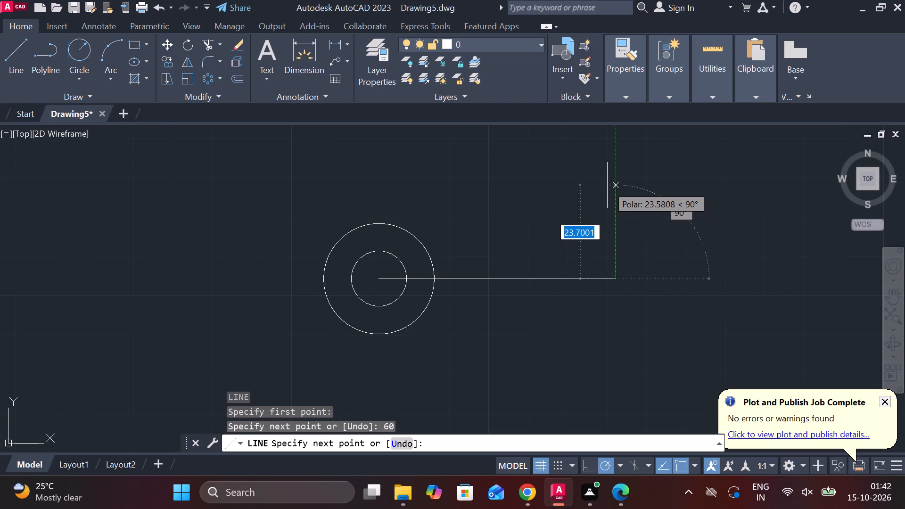
pyautogui.write('39')
pyautogui.press('Return')
pyautogui.moveTo(611, 185); pyautogui.dragTo(617, 275, button='middle')
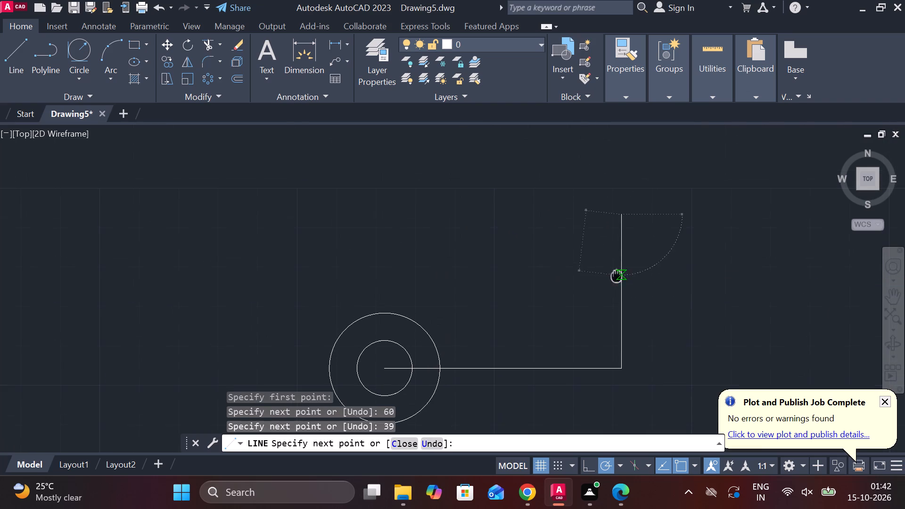
pyautogui.press('Escape')
# Draw two concentric circles of diameters 14 and 28 at the upper end of the 39-long vertical line.
pyautogui.write('C')
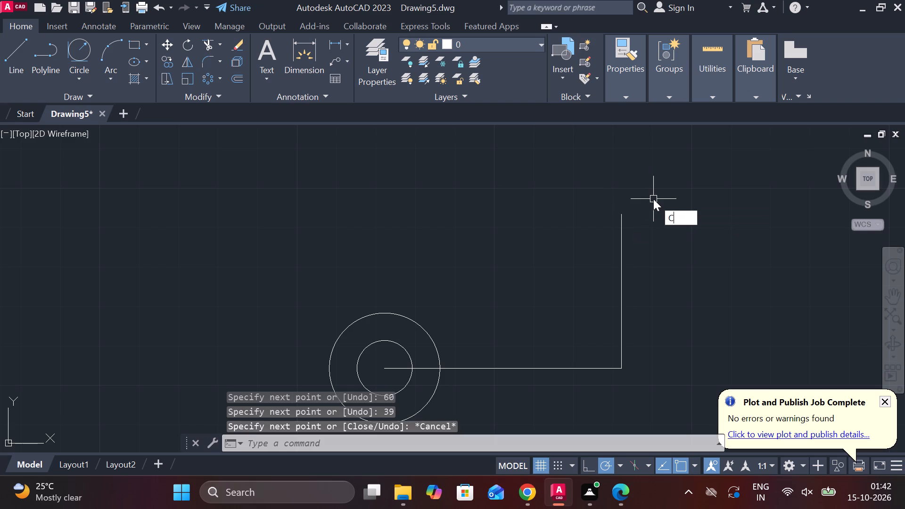
pyautogui.press('space')
pyautogui.click(619, 218)
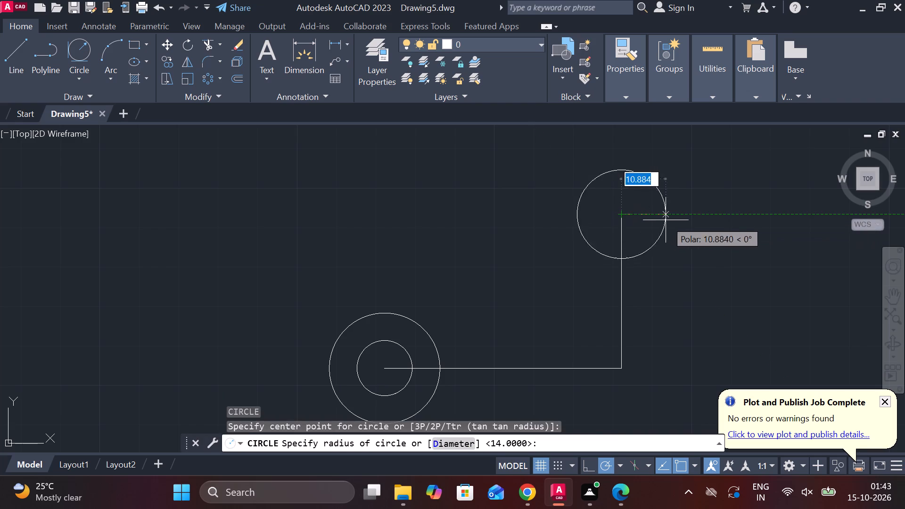
pyautogui.write('D 14')
pyautogui.press('space')
pyautogui.write('C')
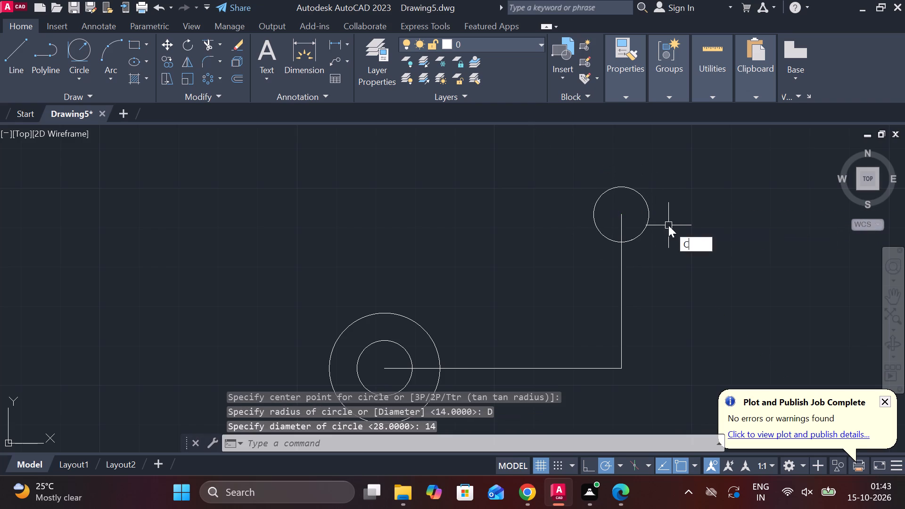
pyautogui.press('space')
pyautogui.click(626, 219)
pyautogui.write('D 28')
pyautogui.press('Return')
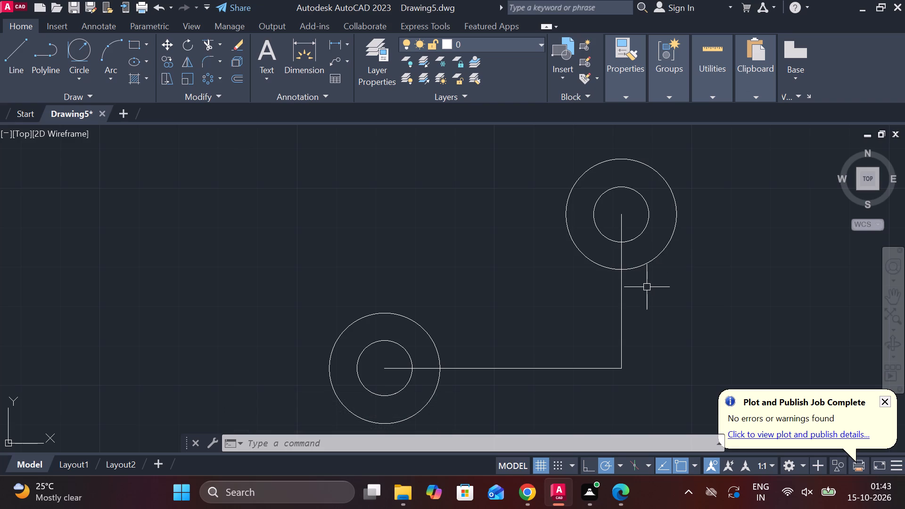
# Draw connected lines from the first circles' centre, 46 horizontally to the left and 56 vertically up.
pyautogui.moveTo(513, 325); pyautogui.dragTo(574, 291, button='middle')
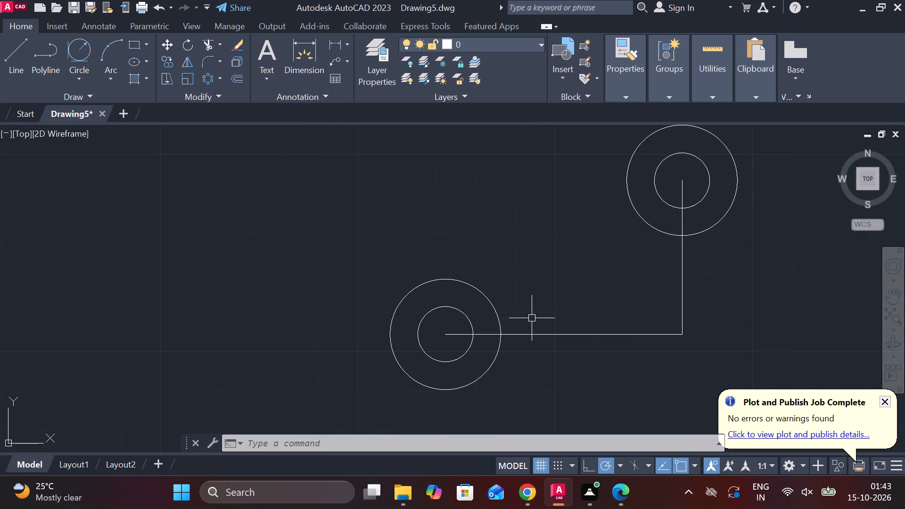
pyautogui.press('l')
pyautogui.press('Return')
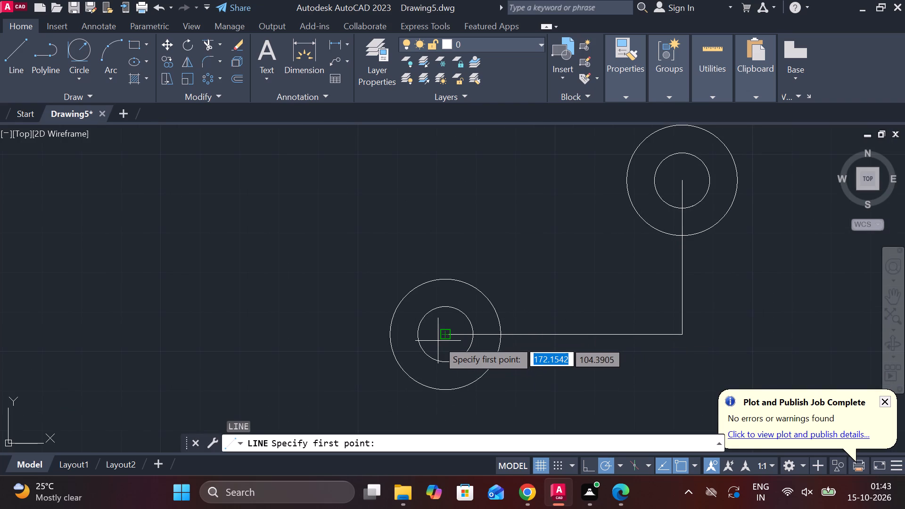
pyautogui.click(443, 337)
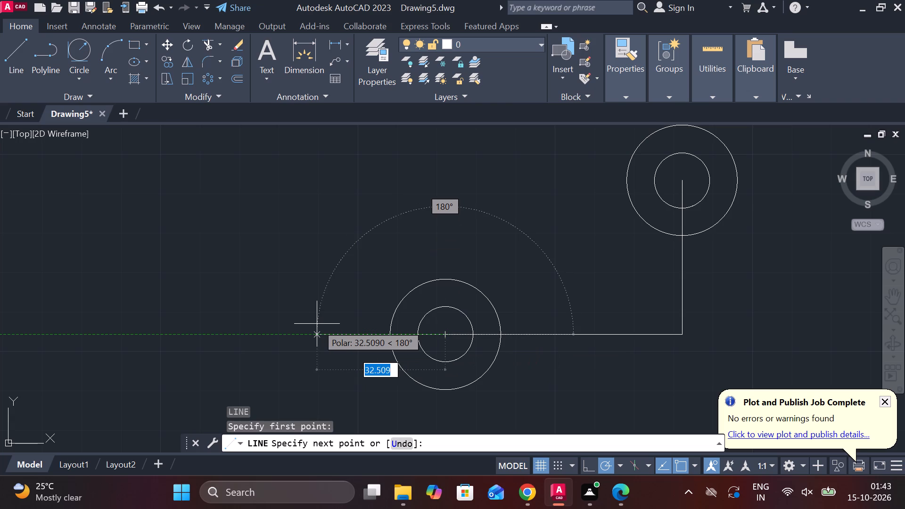
pyautogui.press('4')
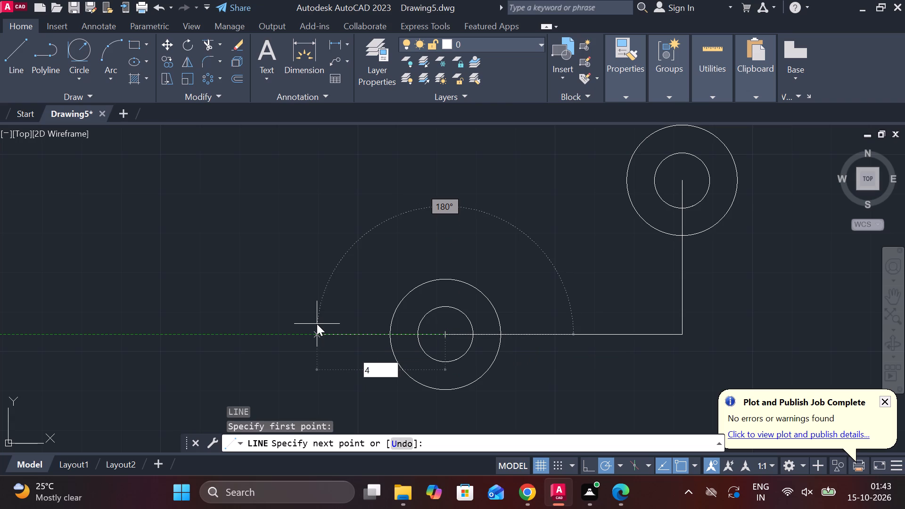
pyautogui.press('6')
pyautogui.press('Return')
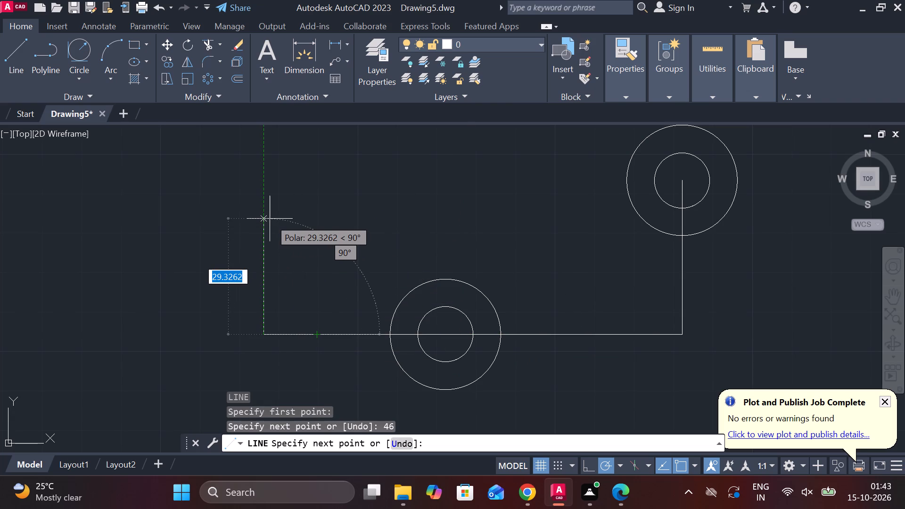
pyautogui.write('56')
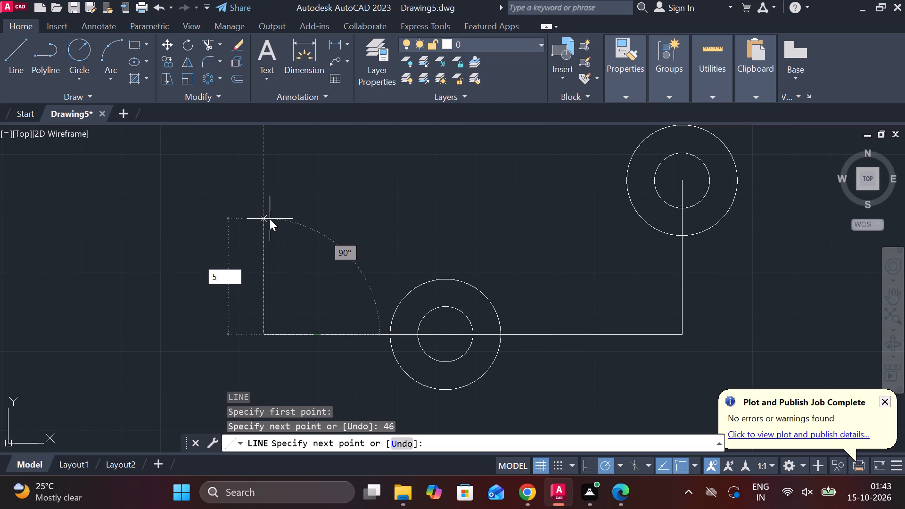
pyautogui.press('Return')
pyautogui.moveTo(271, 219); pyautogui.dragTo(323, 323, button='middle')
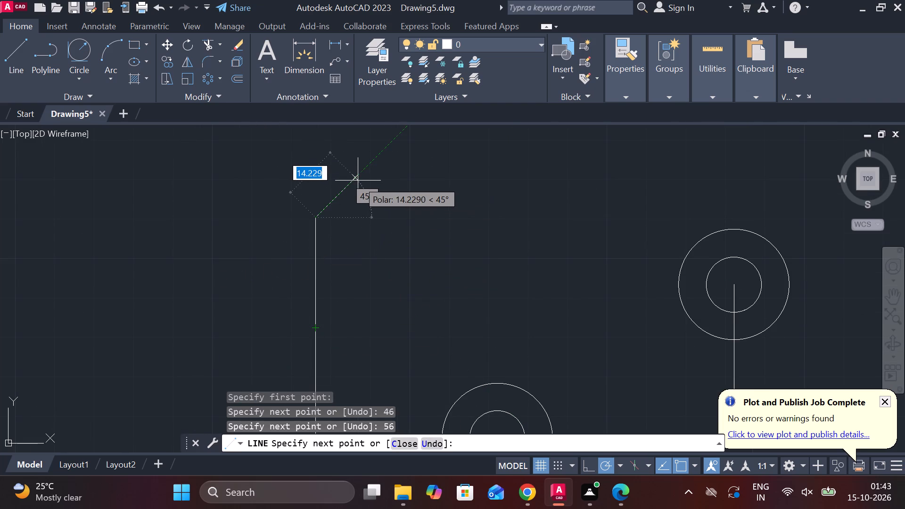
pyautogui.press('Escape')
# Draw a circle of diameter 35 centred on the upper end of the 56-long vertical line.
pyautogui.scroll(-2, 416, 195)
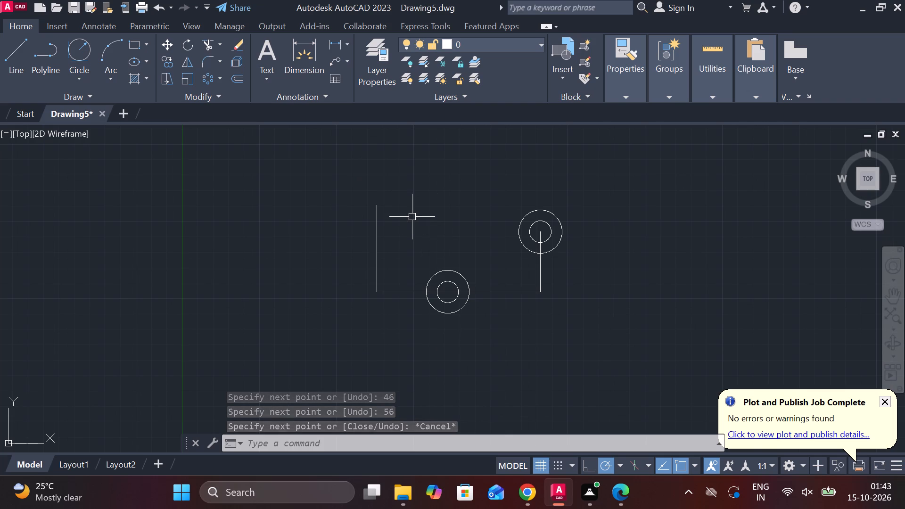
pyautogui.press('c')
pyautogui.press('space')
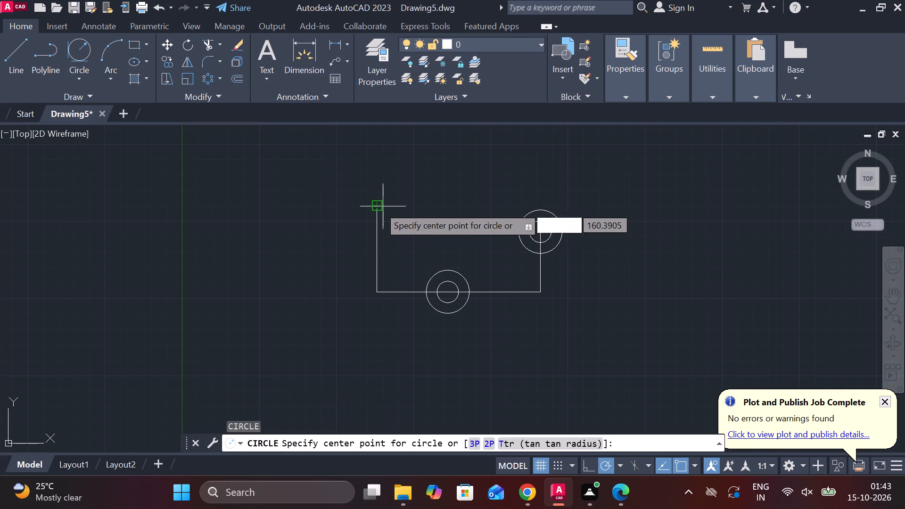
pyautogui.click(378, 206)
pyautogui.scroll(2, 394, 211)
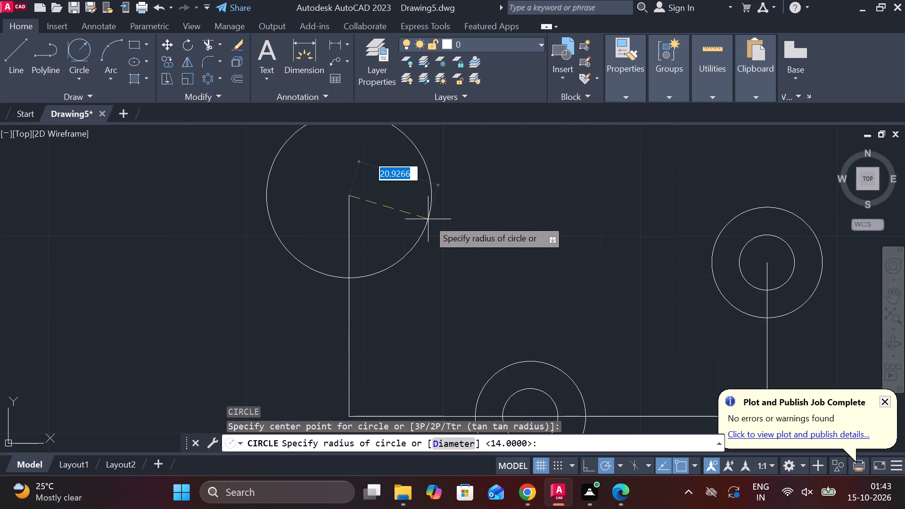
pyautogui.write('D 35')
pyautogui.press('space')
# Draw a concentric circle of radius 8.5 inside the 35-diameter circle.
pyautogui.write('C')
pyautogui.press('space')
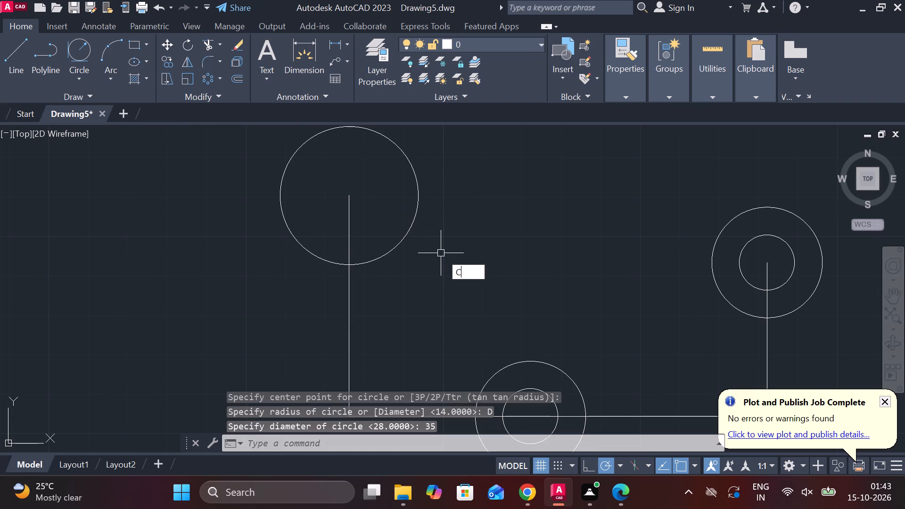
pyautogui.click(349, 197)
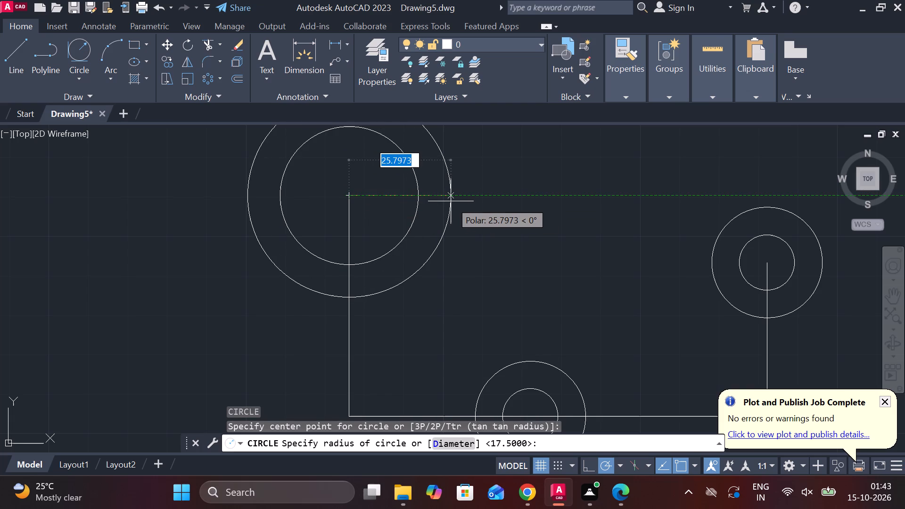
pyautogui.write('8.')
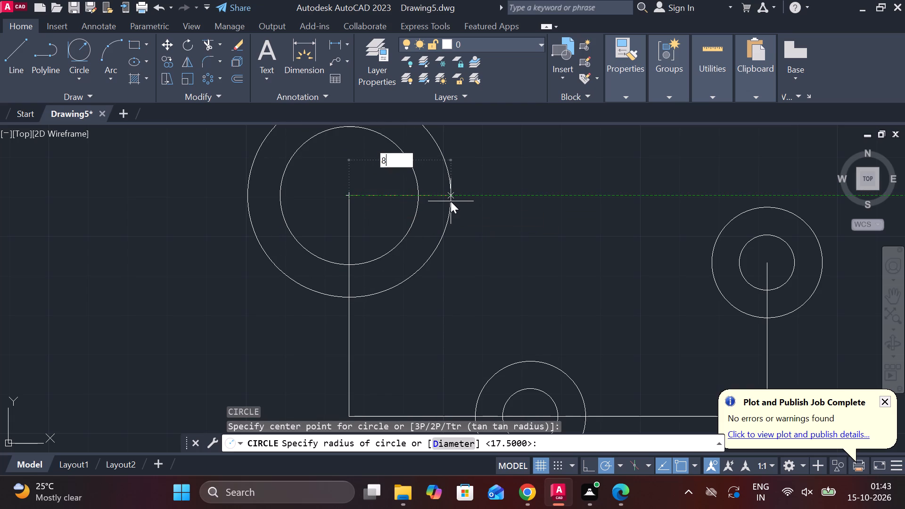
pyautogui.write('5')
pyautogui.press('space')
pyautogui.scroll(1, 448, 202)
pyautogui.moveTo(448, 202); pyautogui.dragTo(456, 226, button='middle')
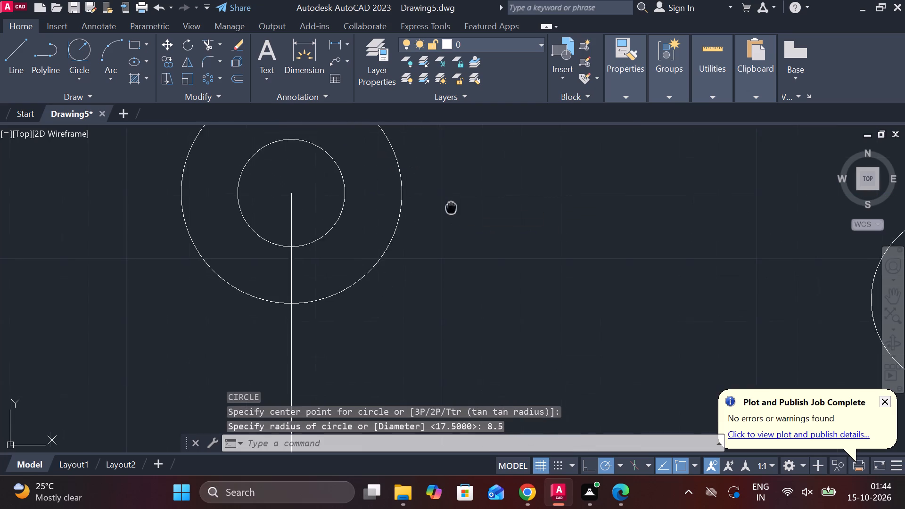
pyautogui.moveTo(456, 226); pyautogui.dragTo(458, 231, button='middle')
pyautogui.moveTo(441, 220); pyautogui.dragTo(478, 243, button='middle')
pyautogui.press('Escape')
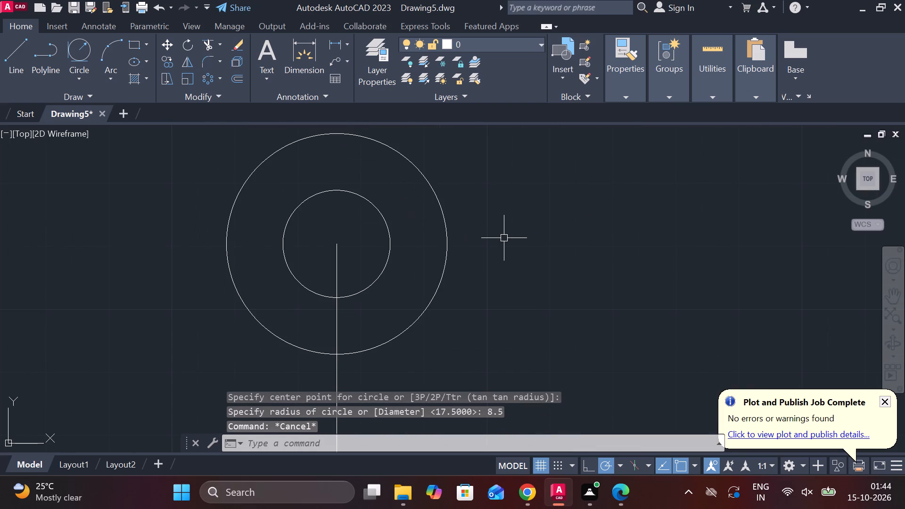
# Draw two horizontal lines leftward from the top and bottom quadrants of the radius 8.5 circle, extending past the 35-diameter circle.
pyautogui.press('l')
pyautogui.press('Return')
pyautogui.click(335, 188)
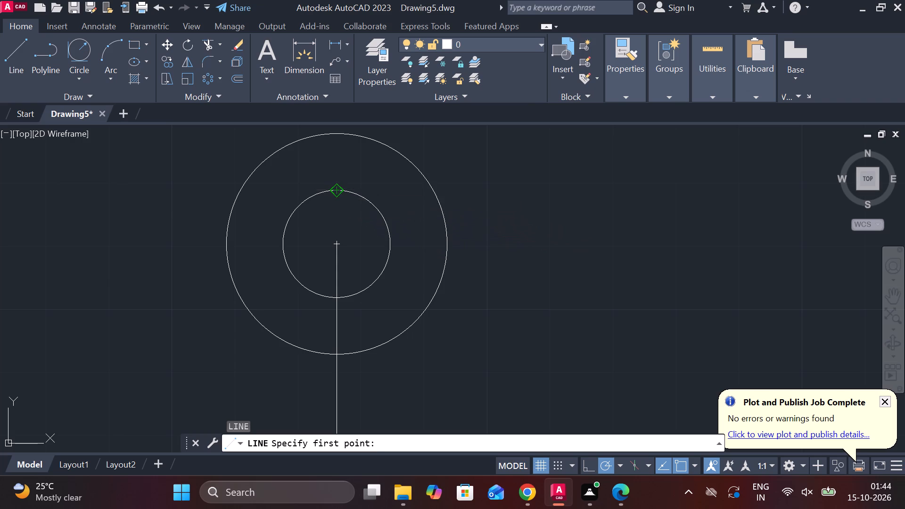
pyautogui.moveTo(321, 193); pyautogui.dragTo(362, 212, button='middle')
pyautogui.click(233, 207)
pyautogui.press('Escape')
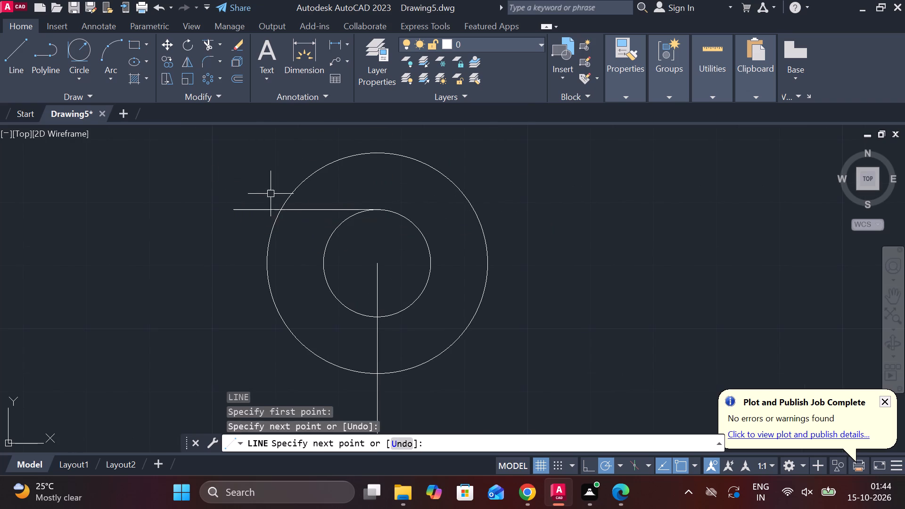
pyautogui.press('space')
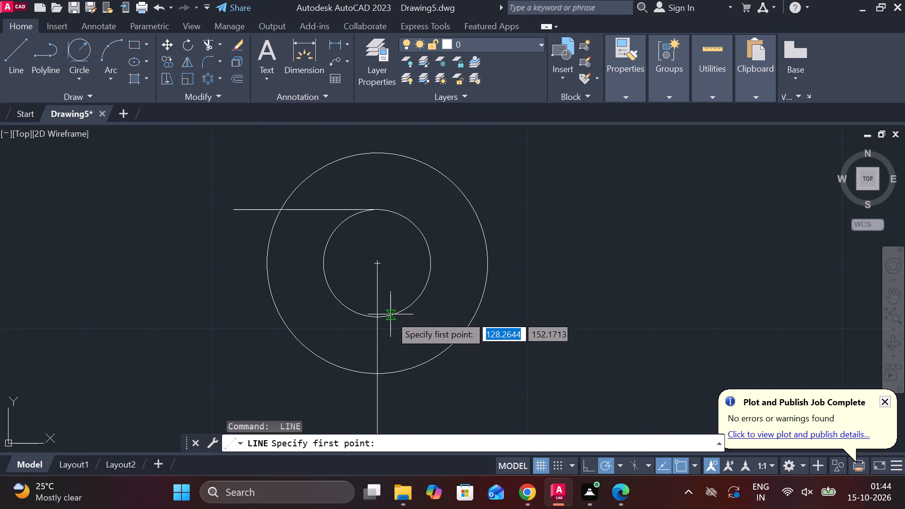
pyautogui.click(378, 319)
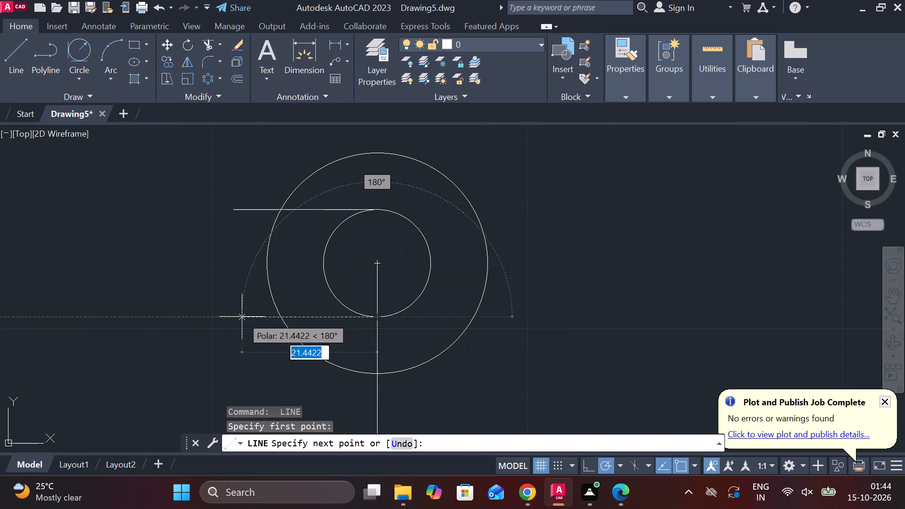
pyautogui.click(242, 317)
pyautogui.press('Escape')
# Trim the outer circle's arc between the two lines, both line overhangs and the inner circle's left half to form an open slot.
pyautogui.write('TR')
pyautogui.press('space')
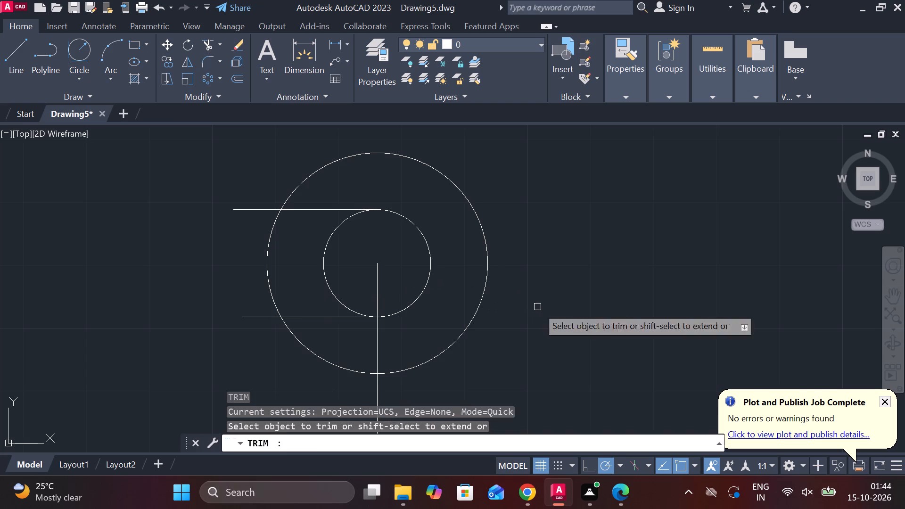
pyautogui.click(271, 306)
pyautogui.click(264, 208)
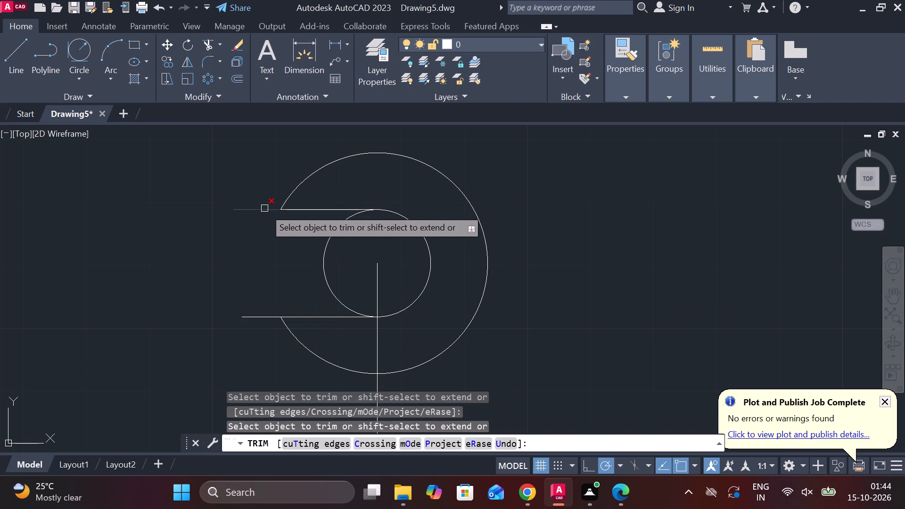
pyautogui.click(253, 323)
pyautogui.click(253, 315)
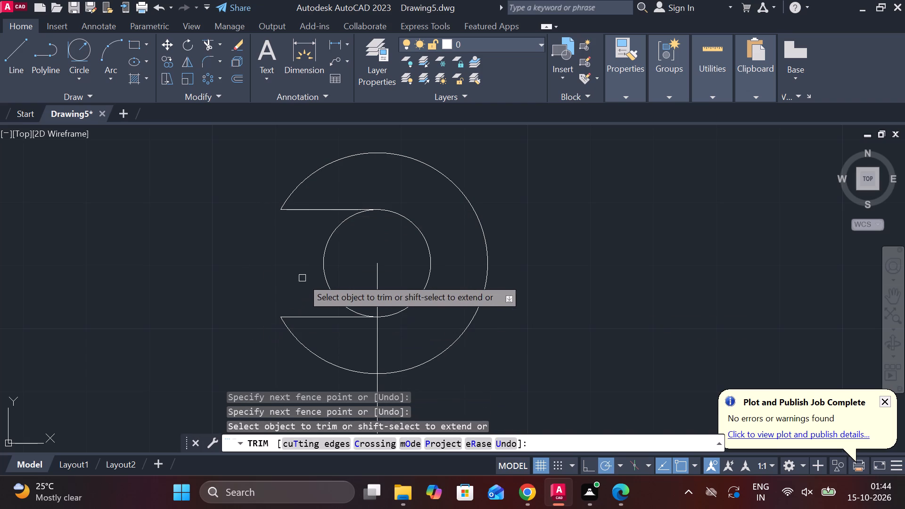
pyautogui.click(321, 273)
pyautogui.moveTo(491, 302); pyautogui.dragTo(490, 294, button='middle')
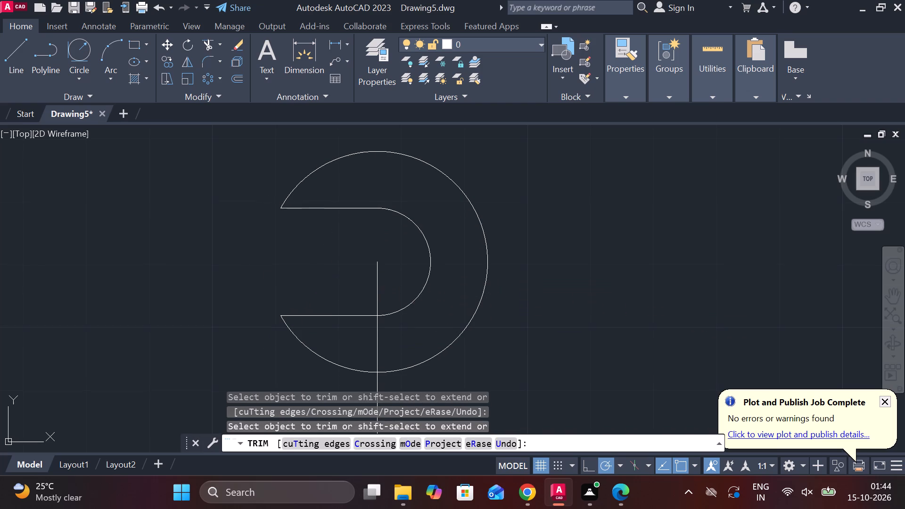
pyautogui.moveTo(490, 294); pyautogui.dragTo(499, 230, button='middle')
pyautogui.press('Escape')
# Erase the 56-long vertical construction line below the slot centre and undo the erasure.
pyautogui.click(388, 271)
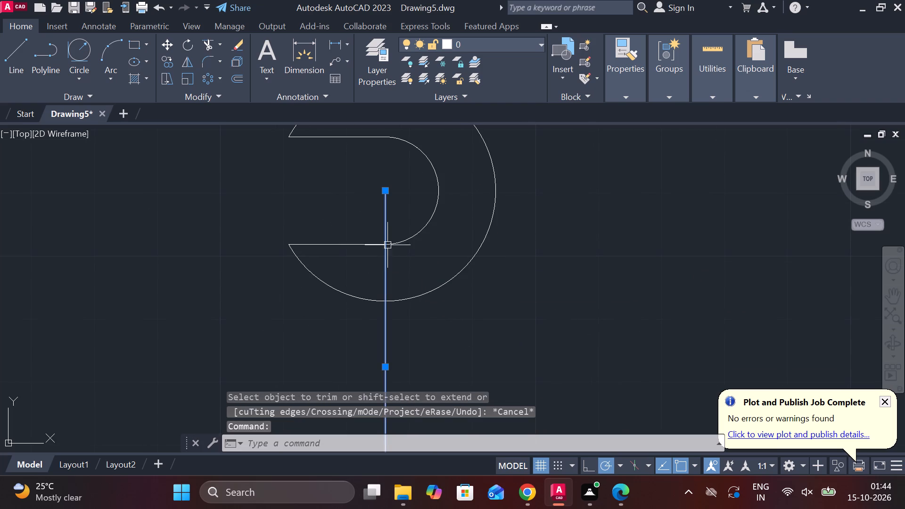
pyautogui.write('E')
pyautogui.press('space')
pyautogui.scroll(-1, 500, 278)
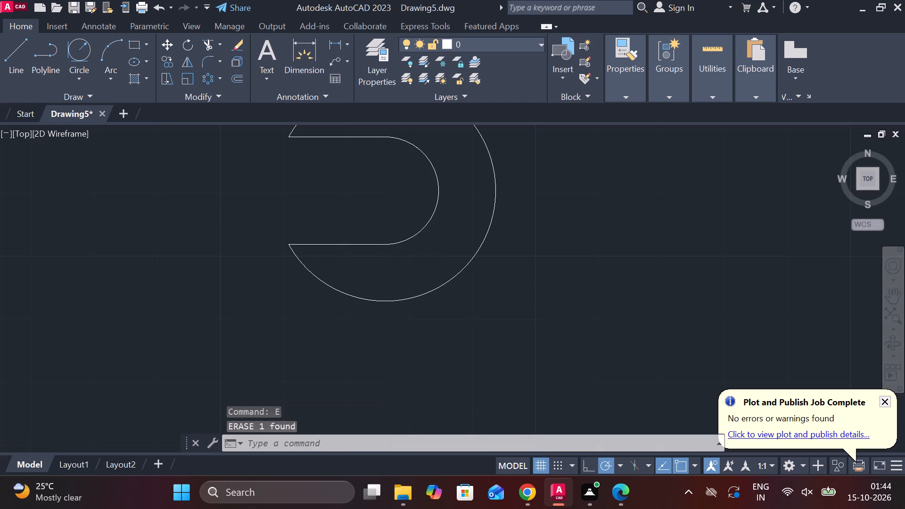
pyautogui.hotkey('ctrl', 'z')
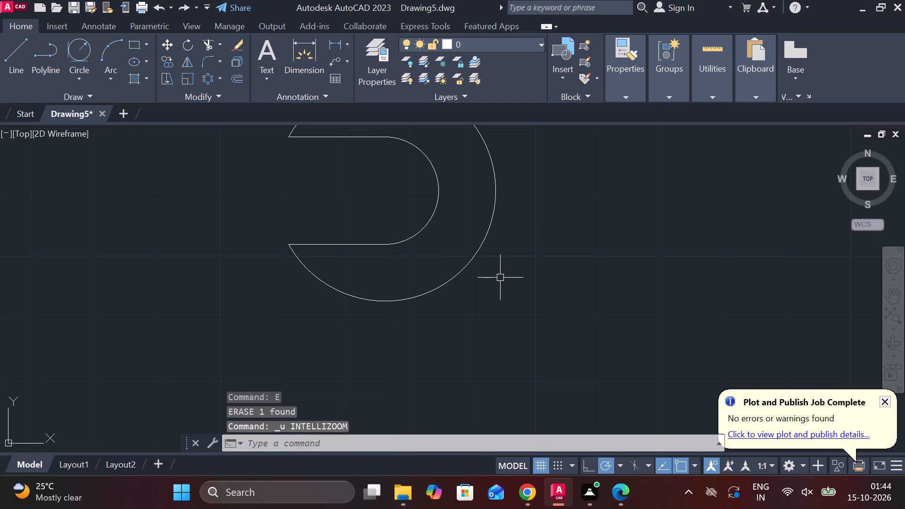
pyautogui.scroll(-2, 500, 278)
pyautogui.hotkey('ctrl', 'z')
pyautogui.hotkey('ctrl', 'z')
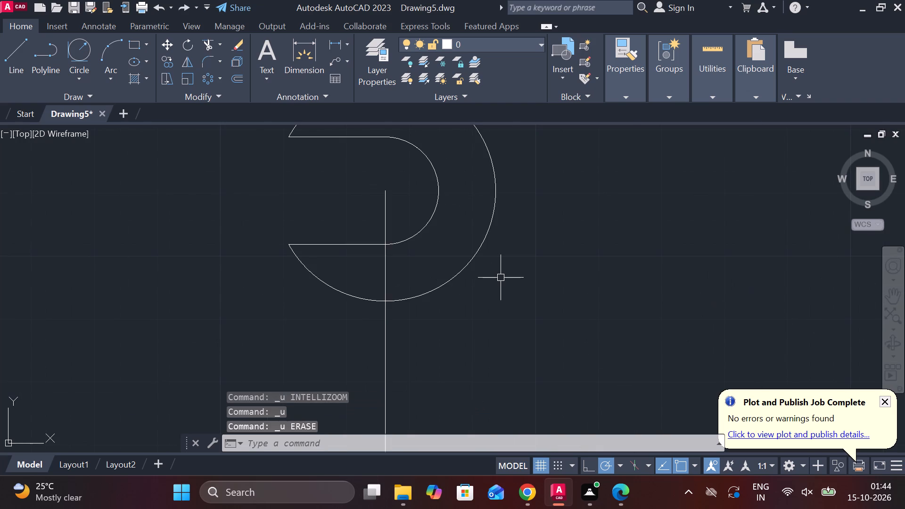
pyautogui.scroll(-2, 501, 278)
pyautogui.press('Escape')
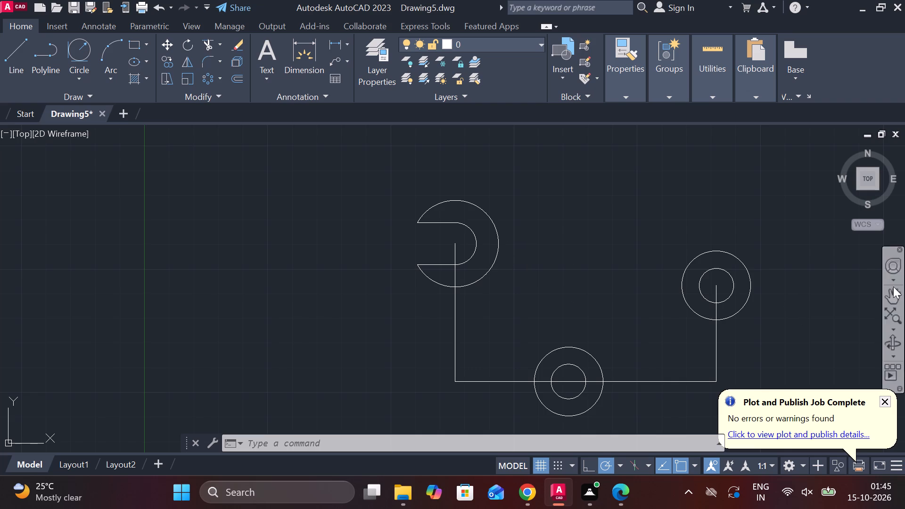
# Draw a horizontal line about 87 long leftward from the bottom quadrant of the 28-diameter circle atop the 39-long vertical line.
pyautogui.moveTo(765, 260); pyautogui.dragTo(724, 202, button='middle')
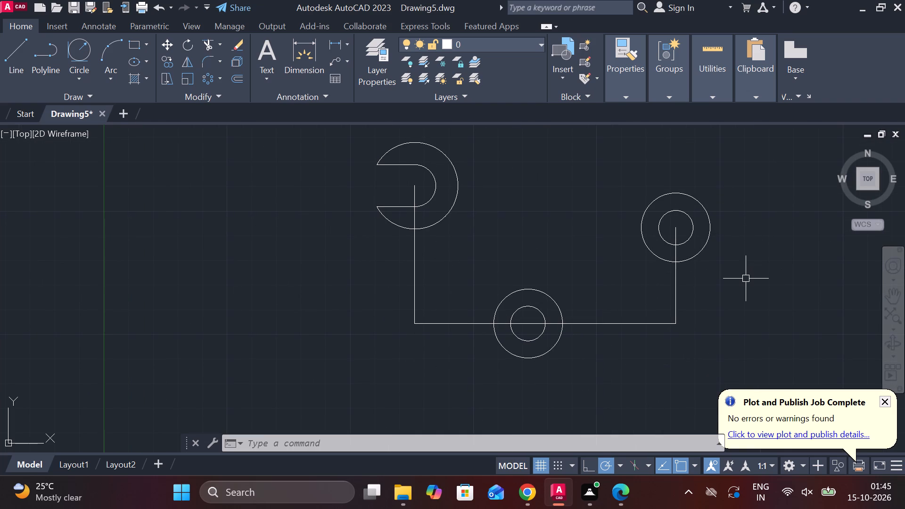
pyautogui.press('l')
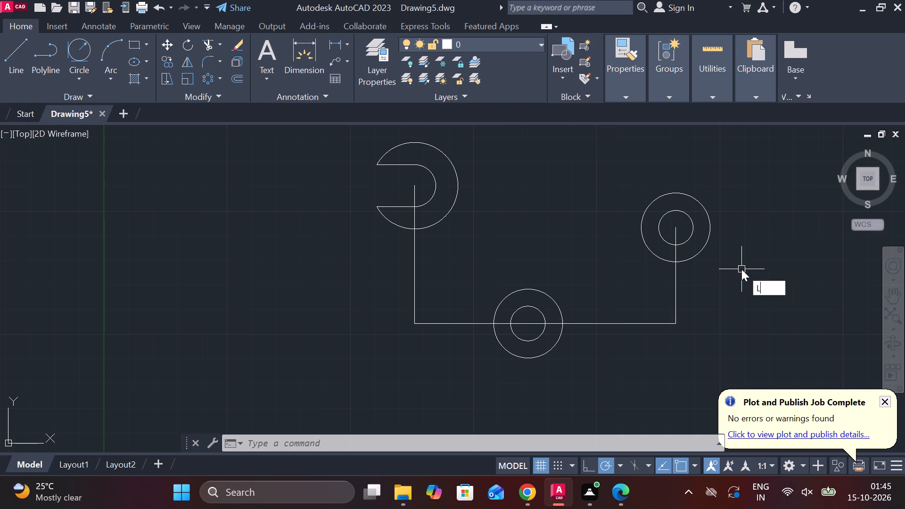
pyautogui.press('Return')
pyautogui.click(680, 266)
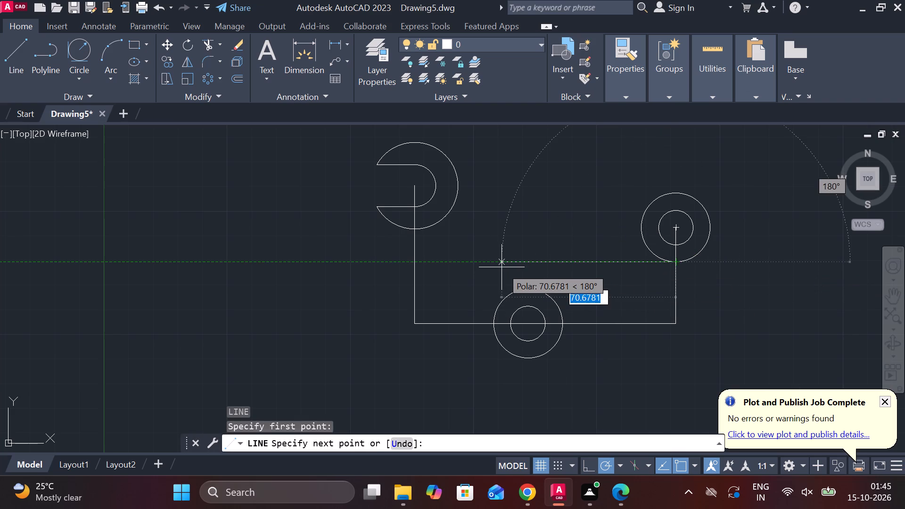
pyautogui.click(461, 268)
pyautogui.press('Escape')
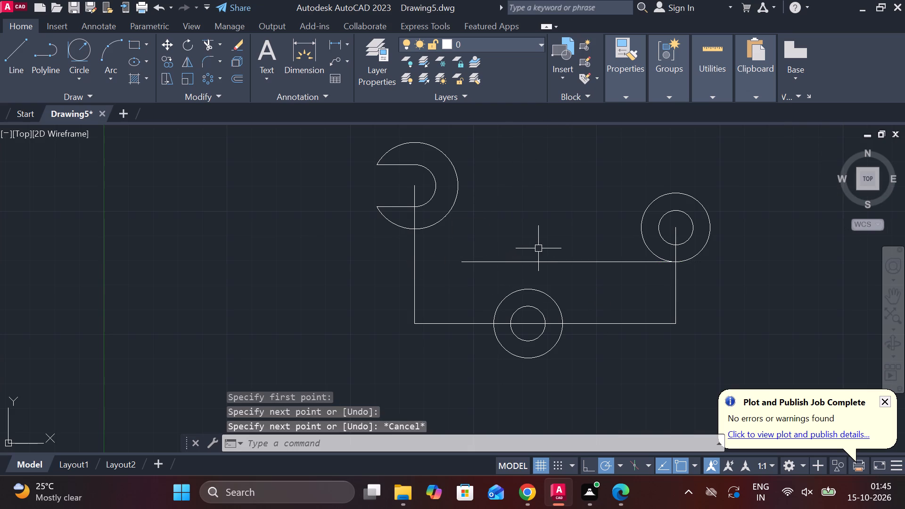
# Fillet the new horizontal line and the outer circle of the lower concentric pair with radius 8.
pyautogui.write('F R')
pyautogui.press('space')
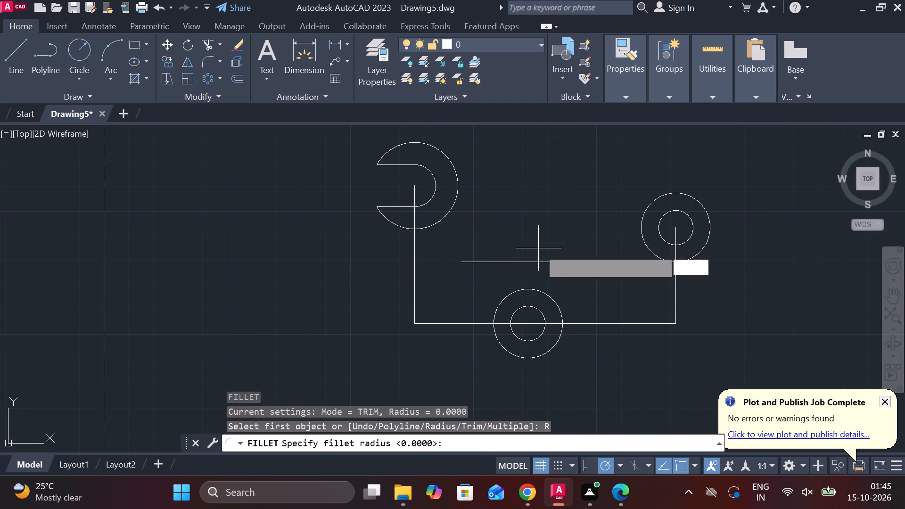
pyautogui.press('8')
pyautogui.press('Return')
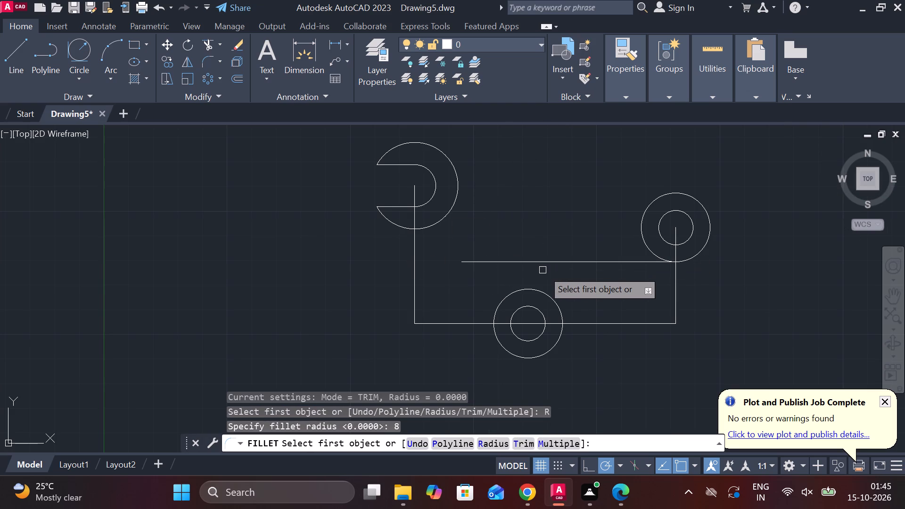
pyautogui.click(549, 265)
pyautogui.click(547, 292)
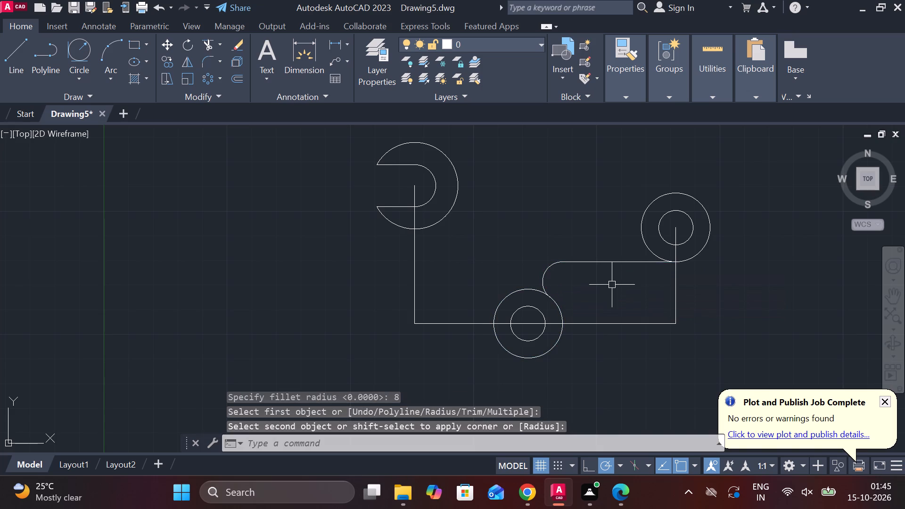
# Offset the 39-long vertical construction line 42 to the left.
pyautogui.moveTo(612, 284); pyautogui.dragTo(596, 284, button='middle')
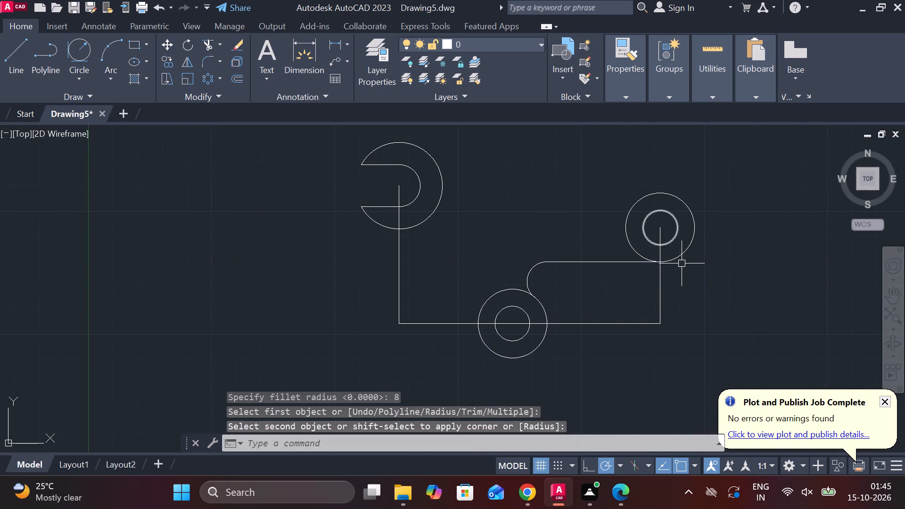
pyautogui.moveTo(682, 263); pyautogui.dragTo(649, 310, button='middle')
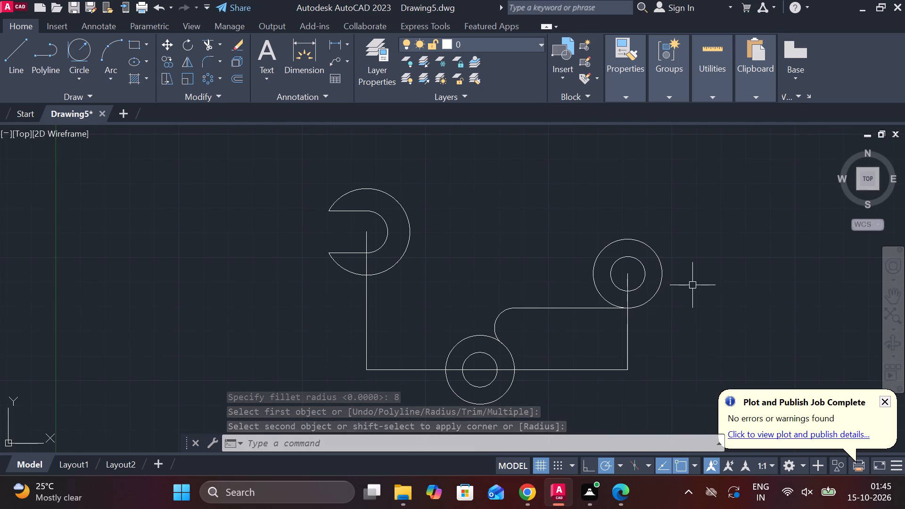
pyautogui.click(628, 320)
pyautogui.press('o')
pyautogui.press('Return')
pyautogui.press('Return')
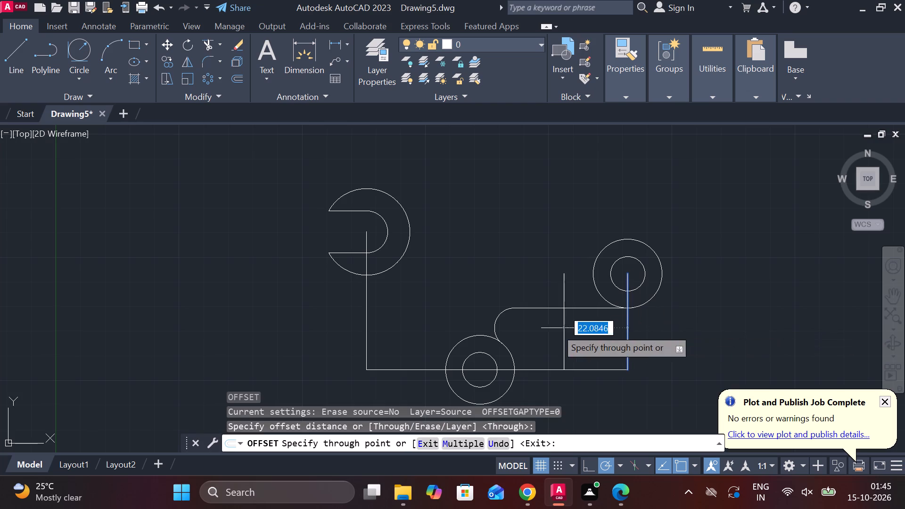
pyautogui.scroll(1, 532, 316)
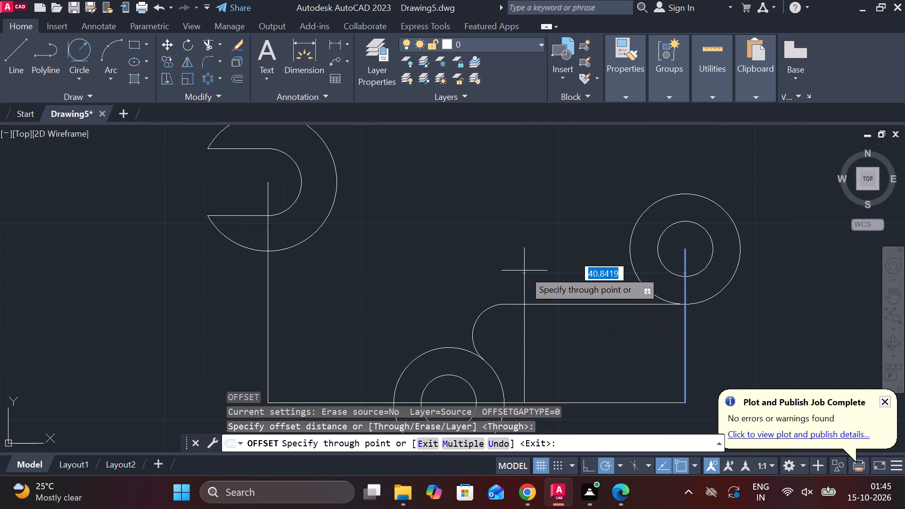
pyautogui.write('42')
pyautogui.press('space')
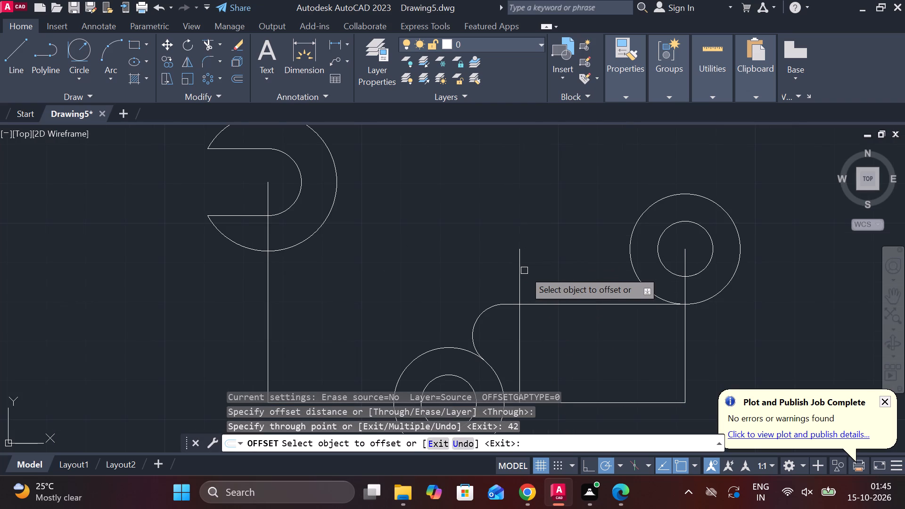
# Offset the newly copied vertical line another 32 to the left.
pyautogui.moveTo(531, 273); pyautogui.dragTo(538, 246, button='middle')
pyautogui.click(528, 260)
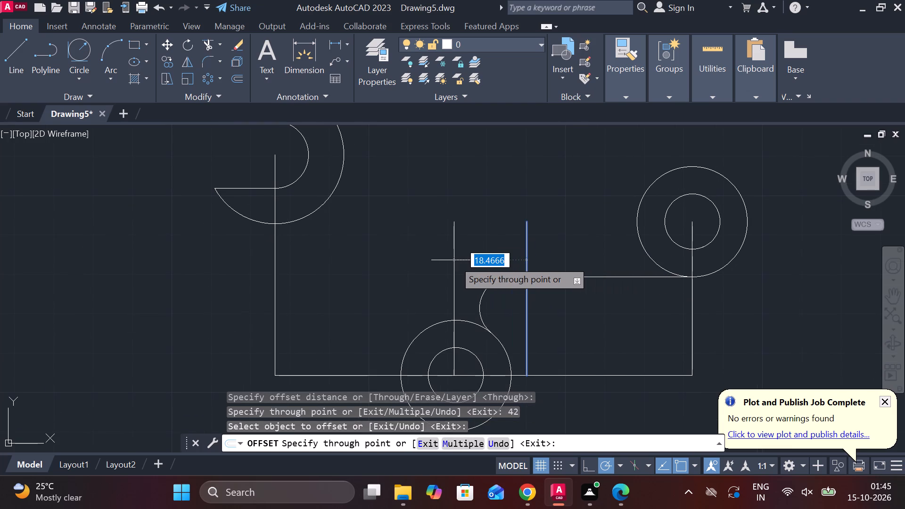
pyautogui.write('32')
pyautogui.press('space')
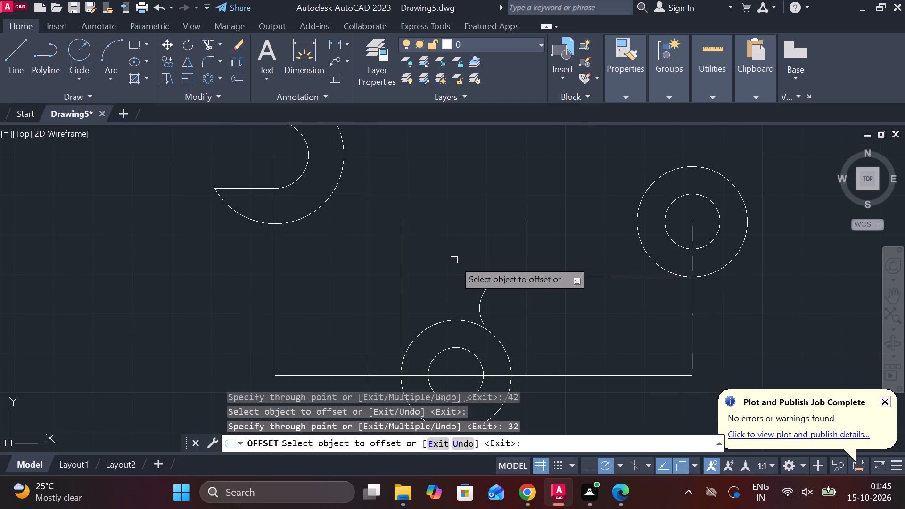
# Offset the 46-long horizontal construction line 45 upward.
pyautogui.moveTo(458, 260); pyautogui.dragTo(472, 274, button='middle')
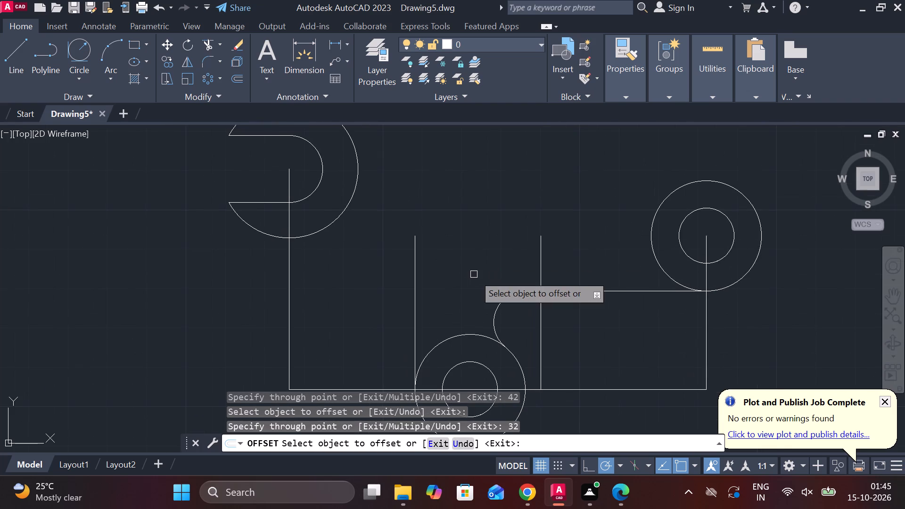
pyautogui.moveTo(474, 274); pyautogui.dragTo(492, 255, button='middle')
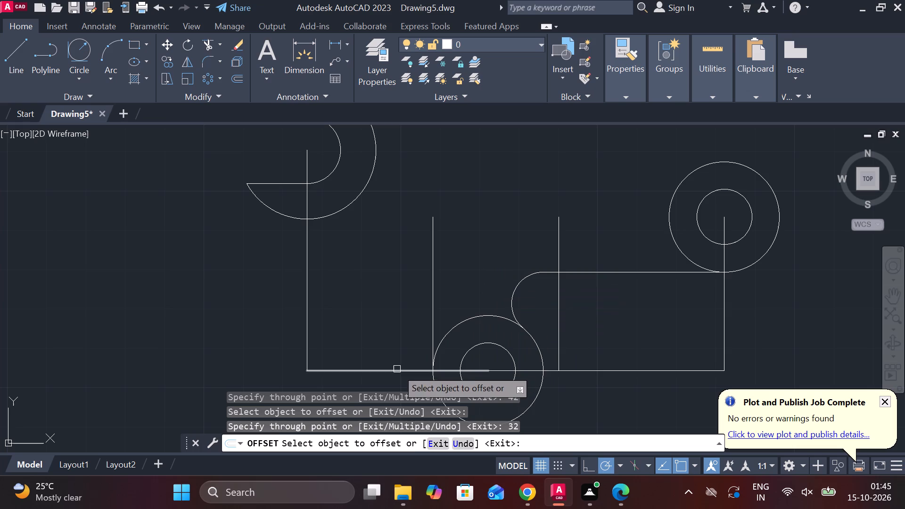
pyautogui.click(397, 369)
pyautogui.write('45')
pyautogui.press('space')
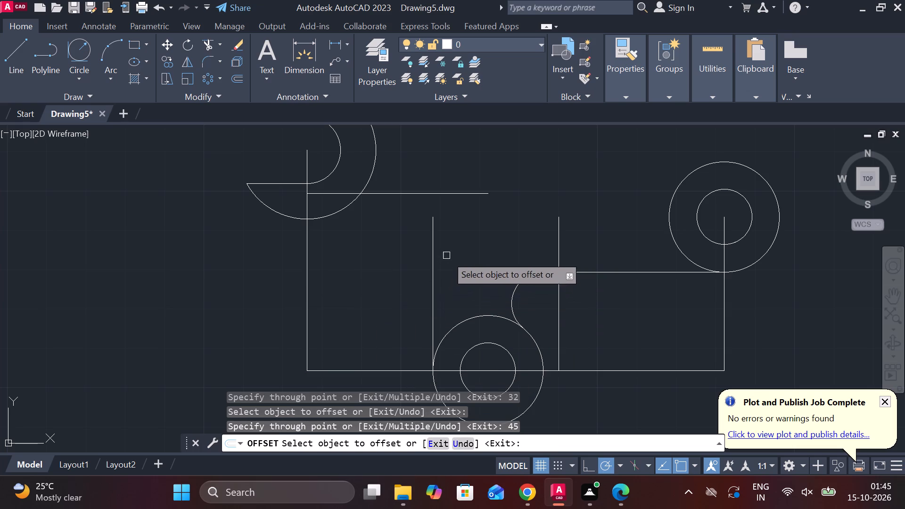
pyautogui.press('Escape')
# Extend the leftmost offset vertical line up to the raised horizontal line.
pyautogui.write('EX')
pyautogui.press('space')
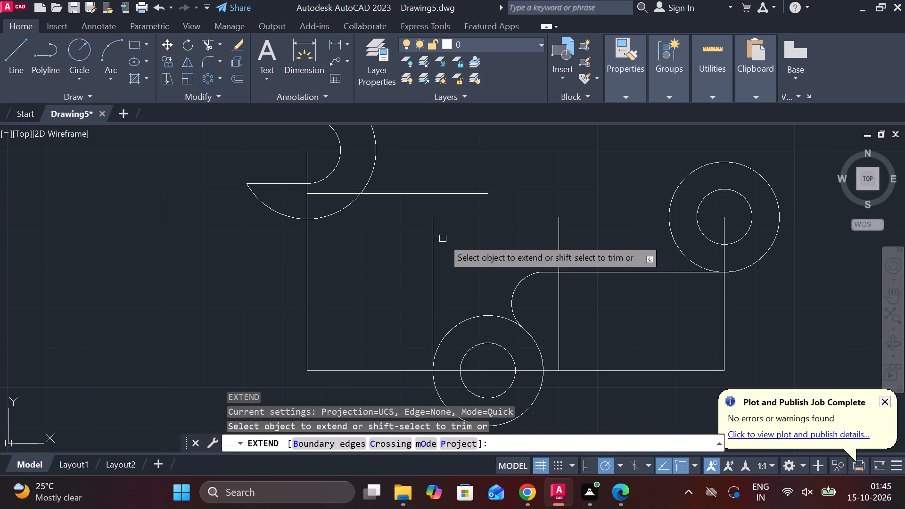
pyautogui.click(436, 234)
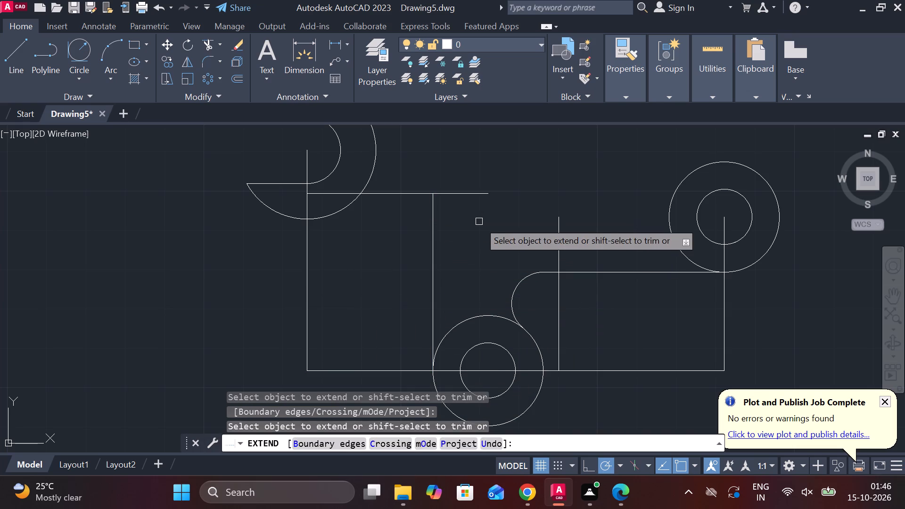
pyautogui.moveTo(479, 222); pyautogui.dragTo(479, 244, button='middle')
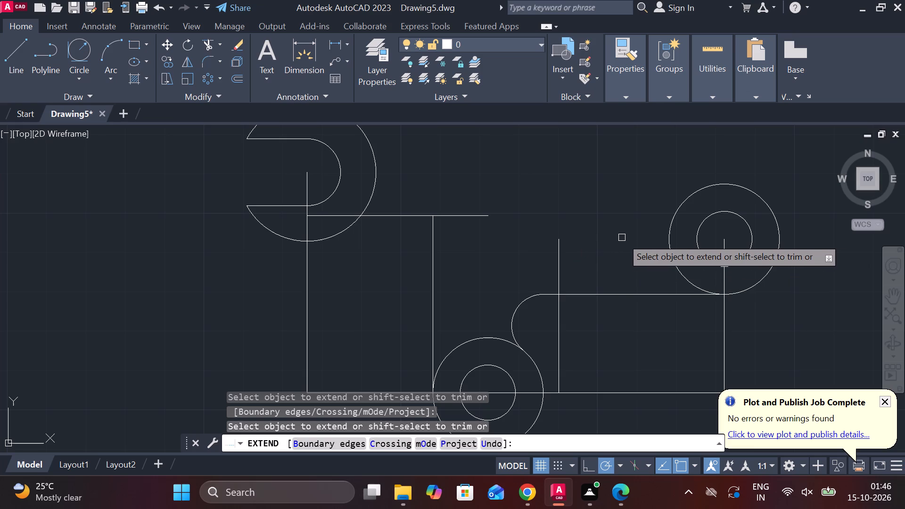
pyautogui.moveTo(622, 238); pyautogui.dragTo(612, 238, button='middle')
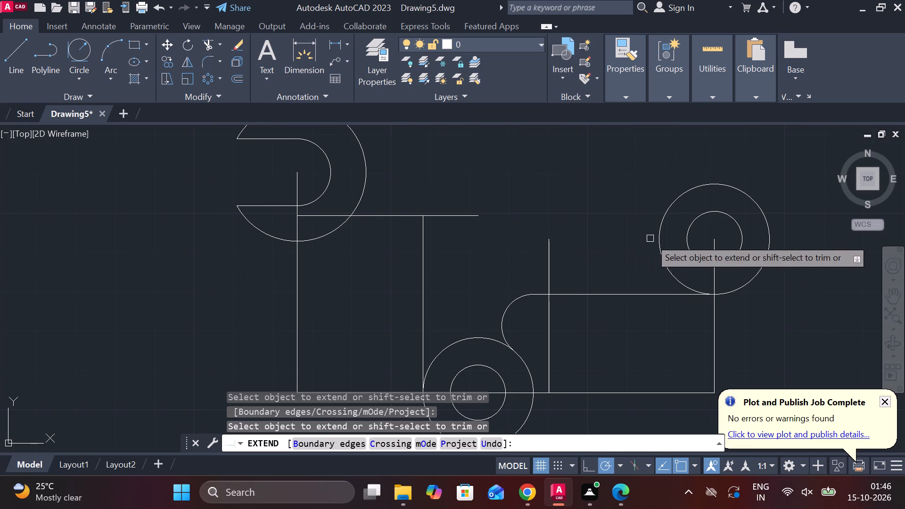
pyautogui.press('Escape')
# Draw a horizontal construction line from the upper-right boss's centre leftward, past the top of the neighbouring vertical construction line.
pyautogui.press('l')
pyautogui.press('Return')
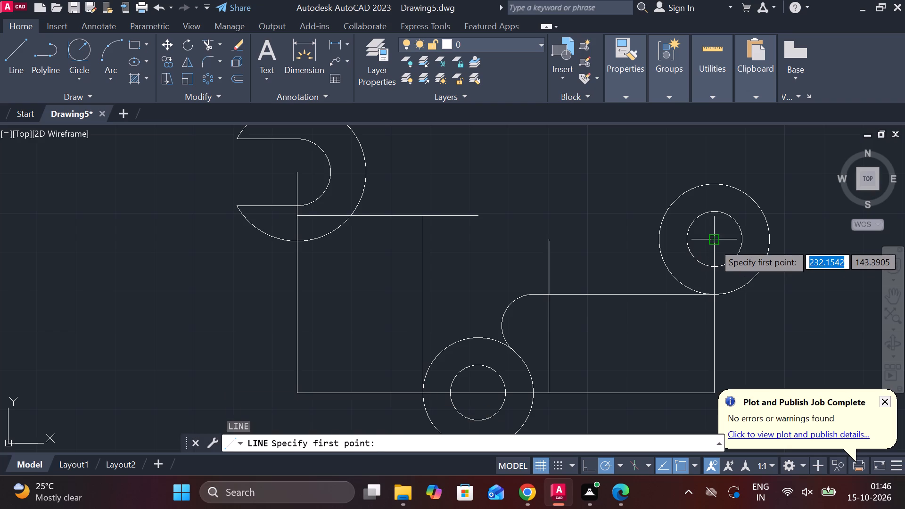
pyautogui.click(714, 243)
pyautogui.click(523, 246)
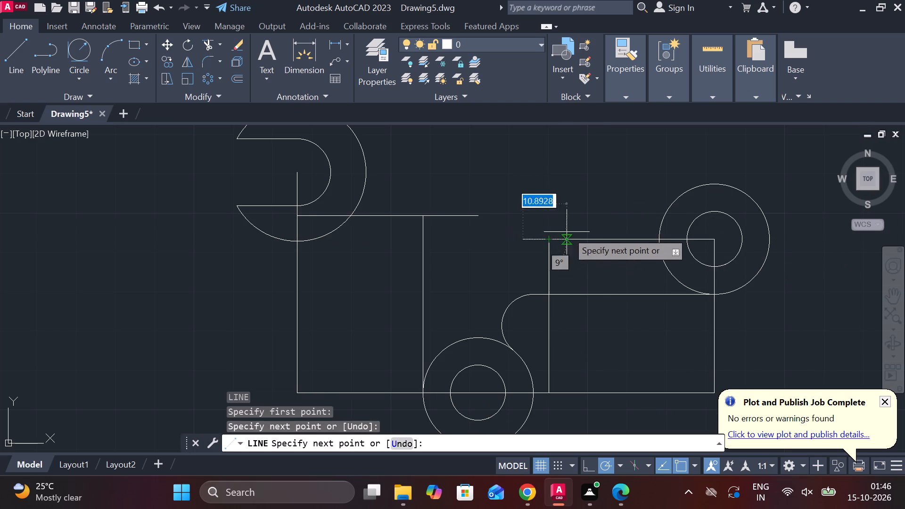
pyautogui.press('Escape')
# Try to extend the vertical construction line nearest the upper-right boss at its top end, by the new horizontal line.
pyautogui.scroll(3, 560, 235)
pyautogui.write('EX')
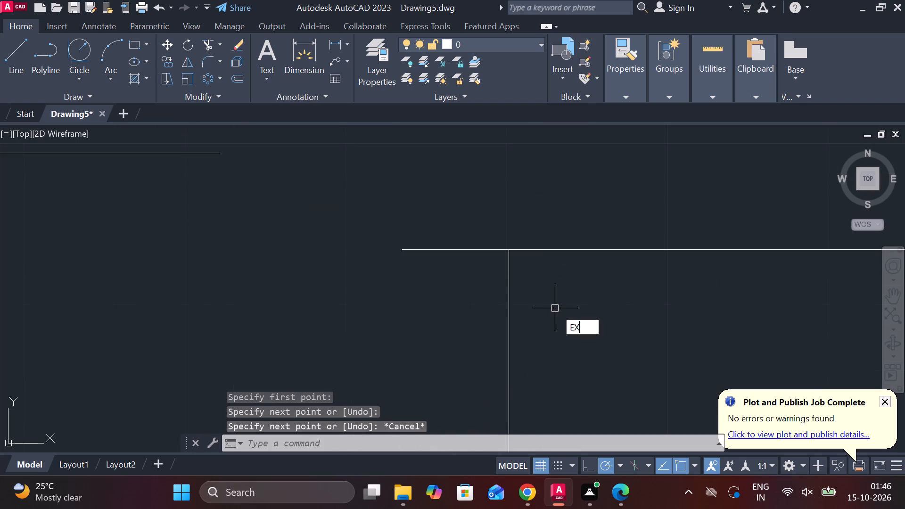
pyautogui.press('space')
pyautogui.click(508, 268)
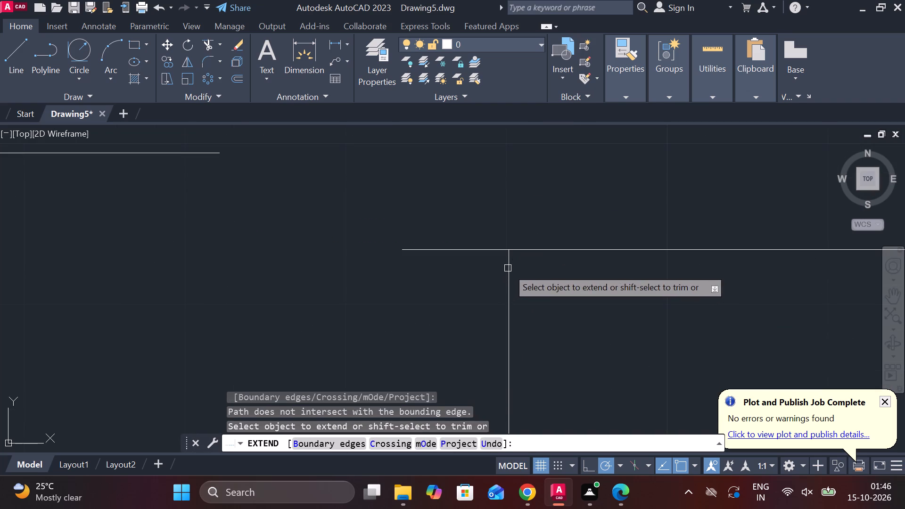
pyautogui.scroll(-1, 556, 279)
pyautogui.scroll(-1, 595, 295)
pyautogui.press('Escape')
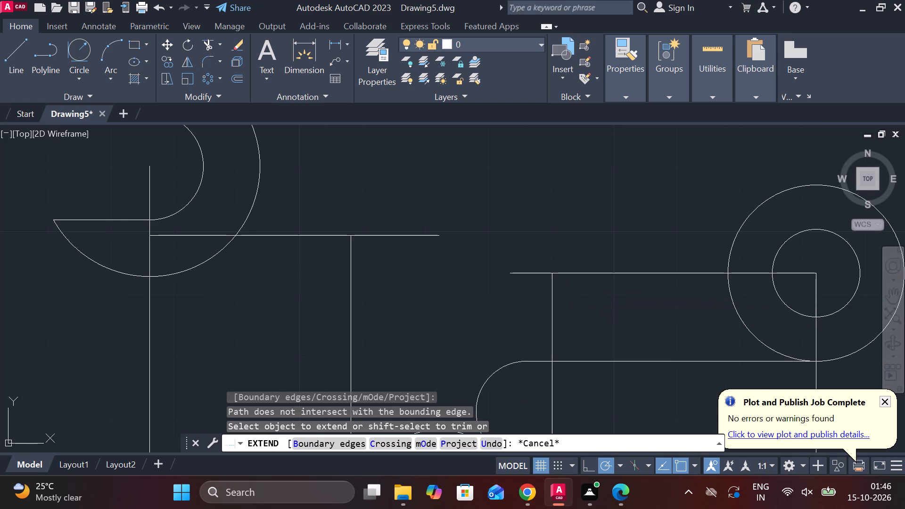
# Draw a circle of radius 6 centred where that vertical line meets the new horizontal construction line.
pyautogui.write('C')
pyautogui.press('space')
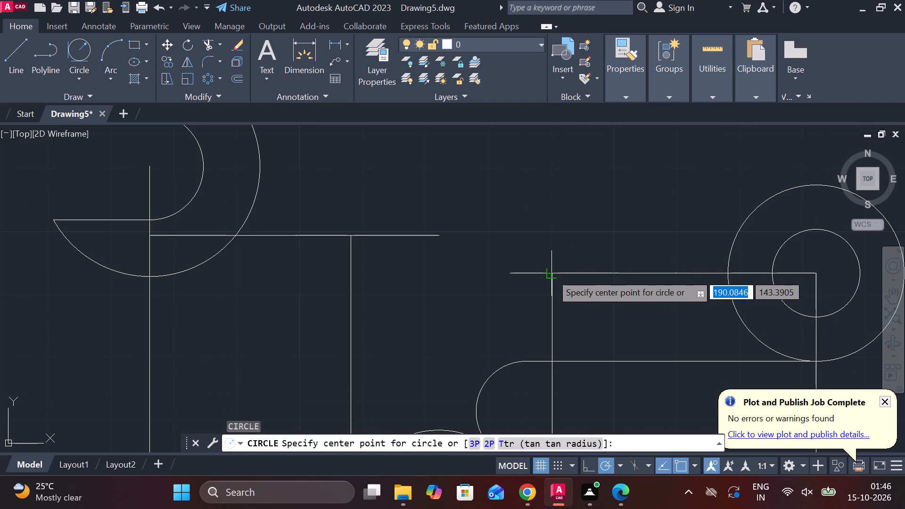
pyautogui.click(551, 273)
pyautogui.press('6')
pyautogui.press('Return')
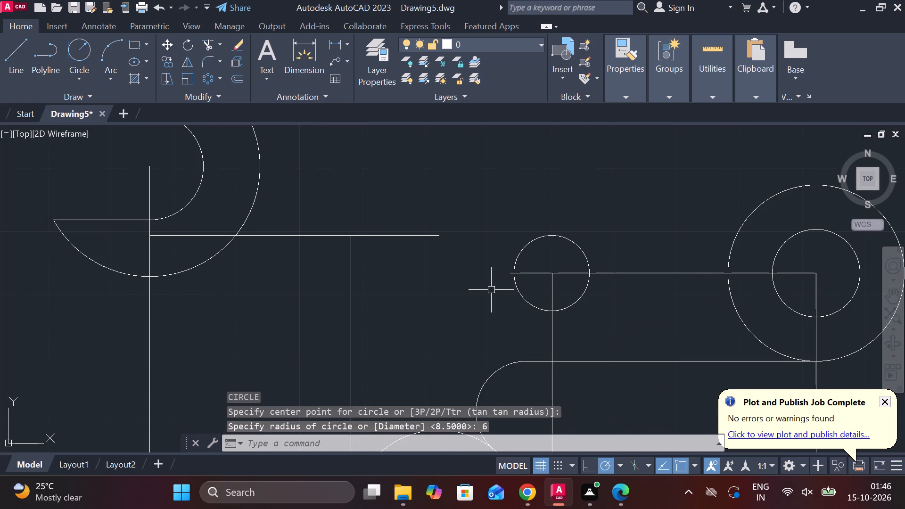
# Draw a circle of radius 11 centred where the raised horizontal line meets the next vertical construction line to the left.
pyautogui.moveTo(470, 281); pyautogui.dragTo(494, 303, button='middle')
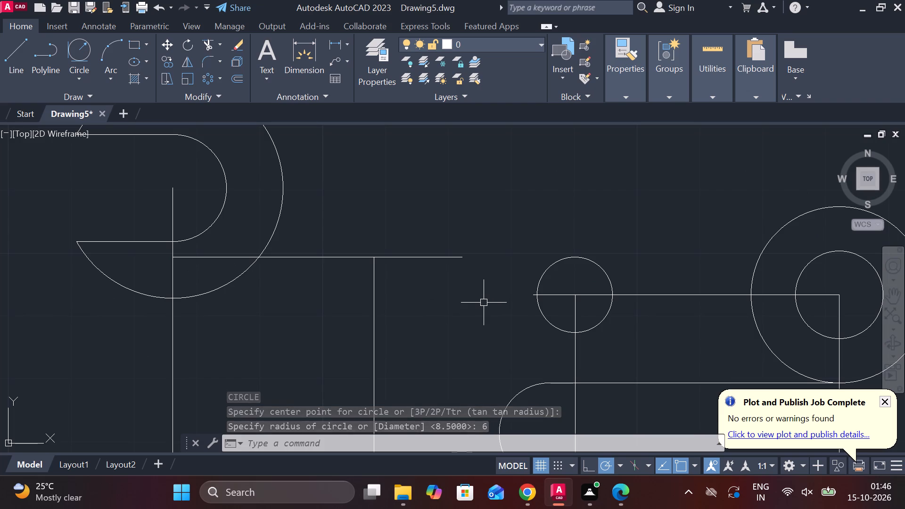
pyautogui.write('C')
pyautogui.press('space')
pyautogui.click(377, 258)
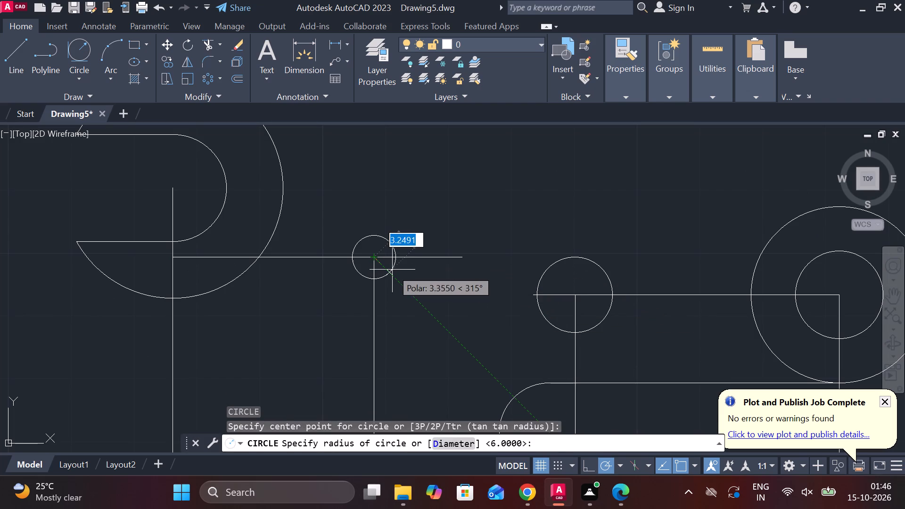
pyautogui.write('11')
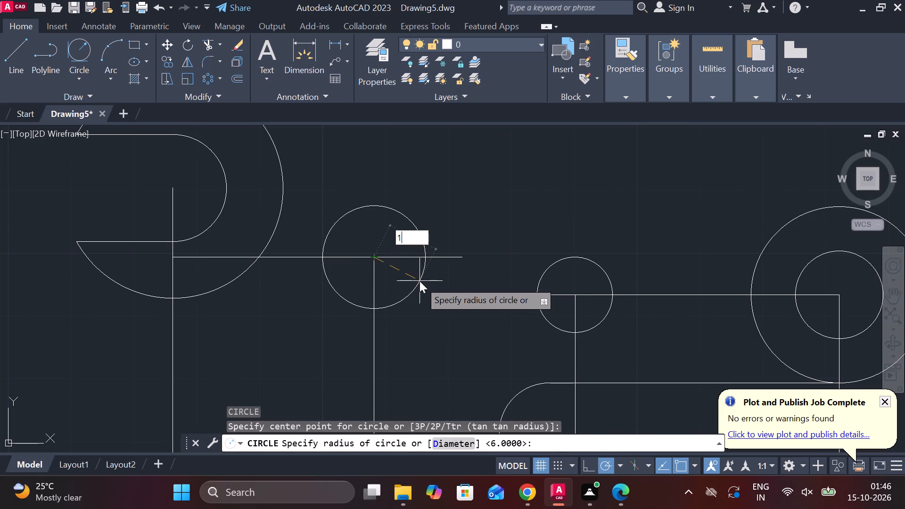
pyautogui.press('space')
# Draw a radius 22 circle tangent to the upper sides of the radius 11 and radius 6 circles.
pyautogui.moveTo(504, 291); pyautogui.dragTo(482, 315, button='middle')
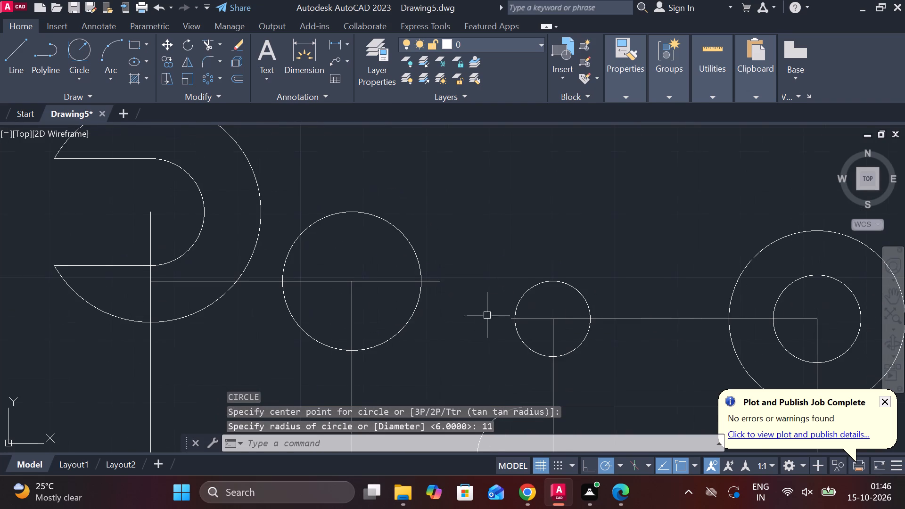
pyautogui.click(81, 50)
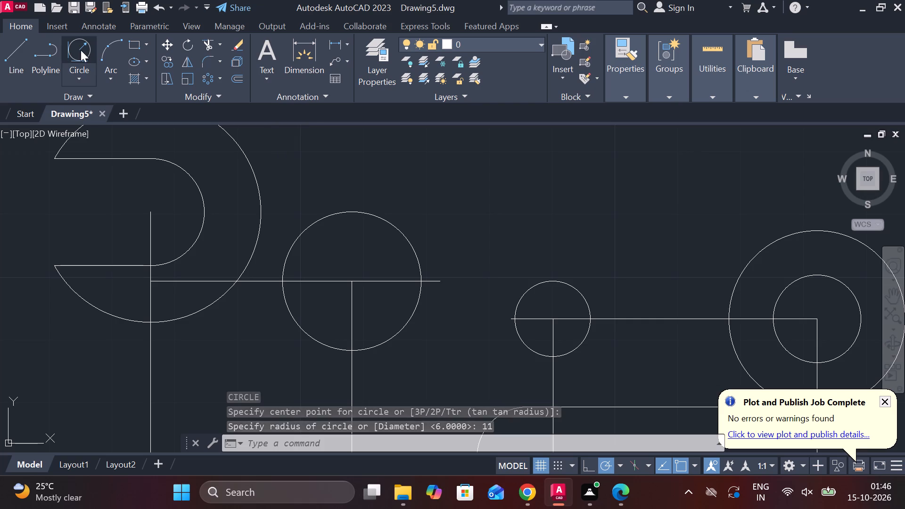
pyautogui.click(393, 226)
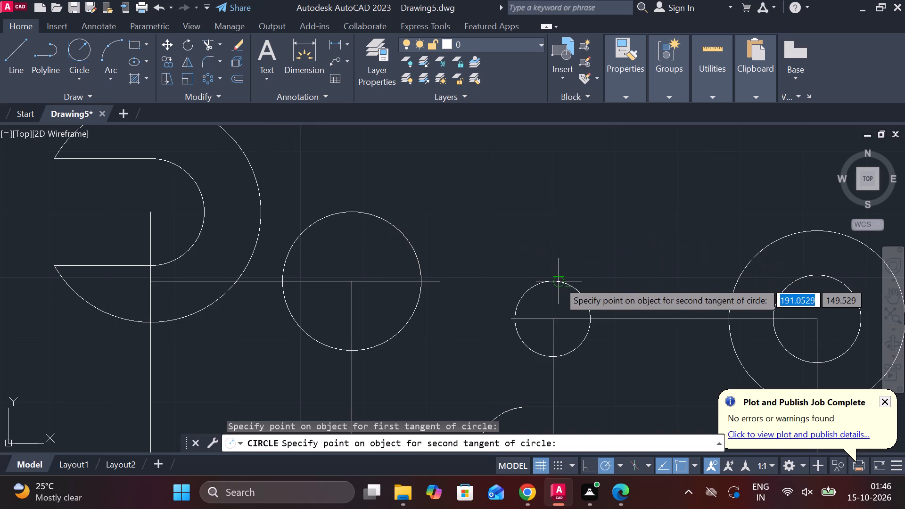
pyautogui.click(558, 281)
pyautogui.write('22')
pyautogui.press('space')
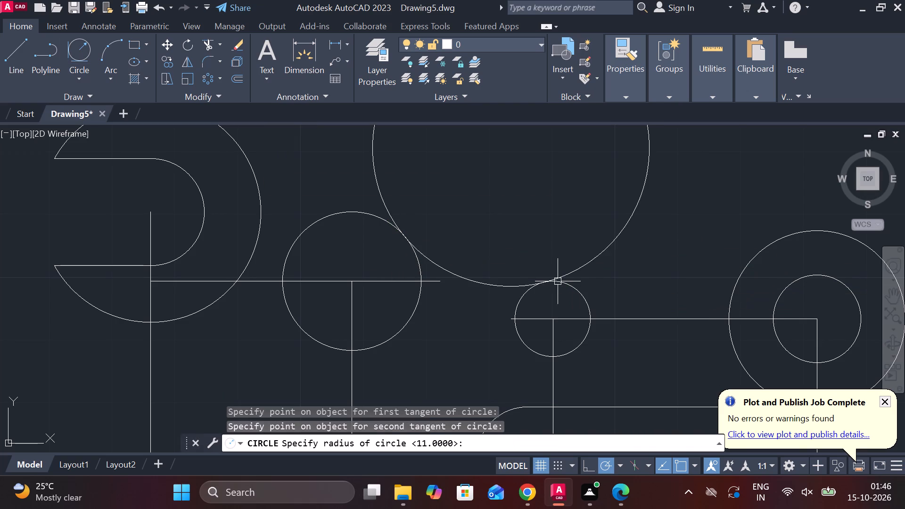
# Trim away the upper part of the radius 22 circle, keeping only the connecting arc between its two tangent circles.
pyautogui.write('TR')
pyautogui.press('space')
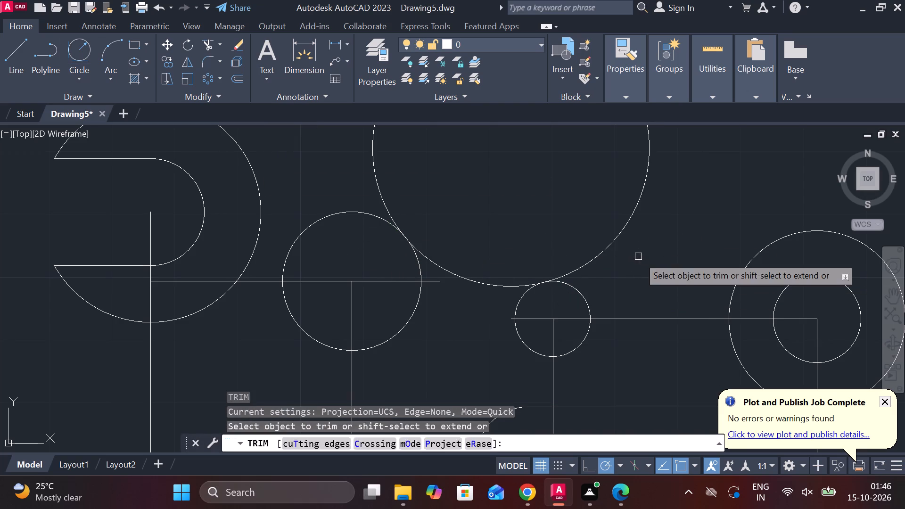
pyautogui.moveTo(637, 256); pyautogui.dragTo(572, 235)
pyautogui.moveTo(599, 246); pyautogui.dragTo(575, 192, button='middle')
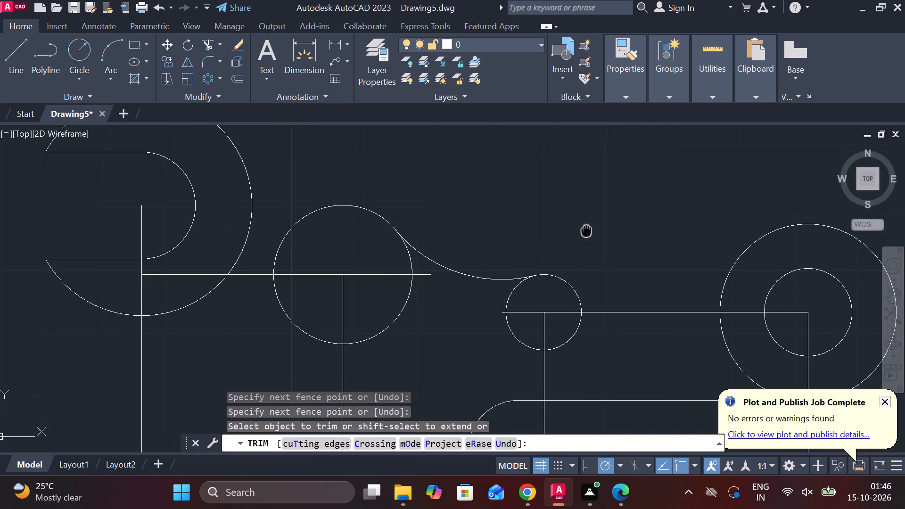
pyautogui.moveTo(575, 192); pyautogui.dragTo(571, 181, button='middle')
pyautogui.press('Escape')
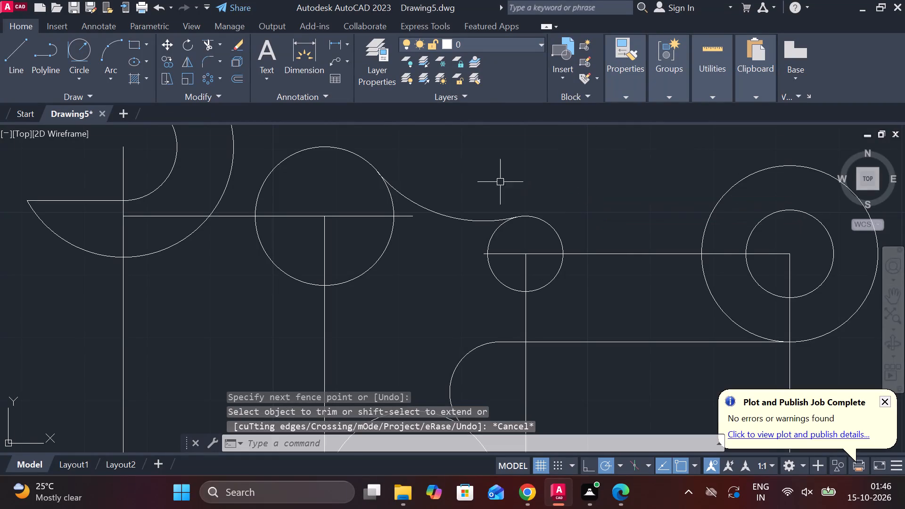
# Draw a radius 36 circle tangent to the radius 11 and radius 6 circles so that it wraps beneath both.
pyautogui.click(82, 55)
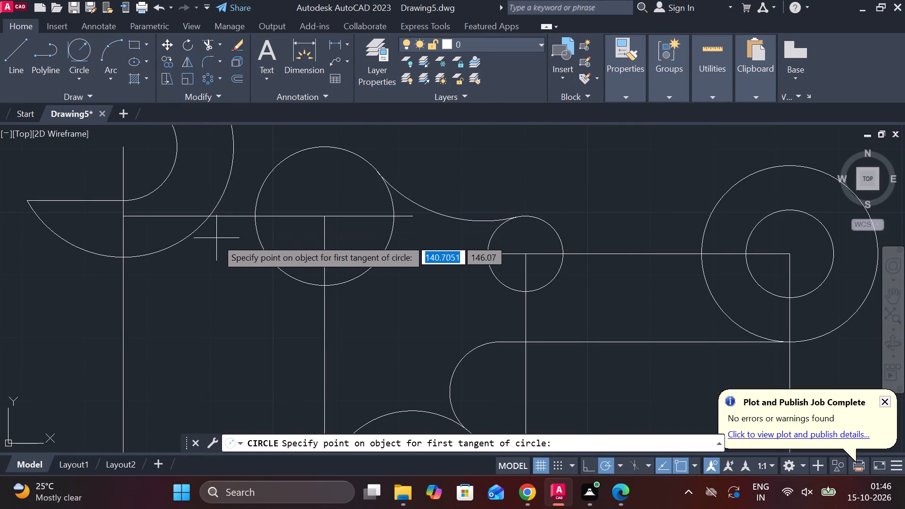
pyautogui.click(255, 241)
pyautogui.click(560, 245)
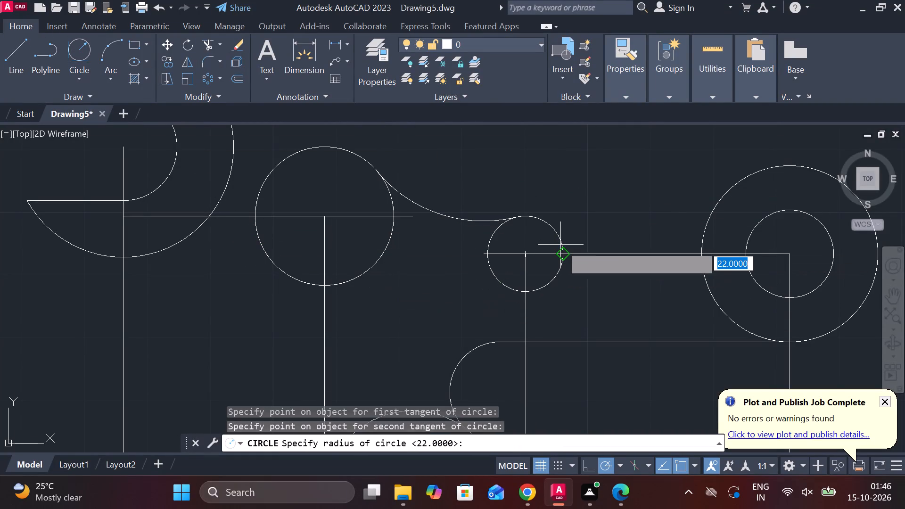
pyautogui.write('36')
pyautogui.press('space')
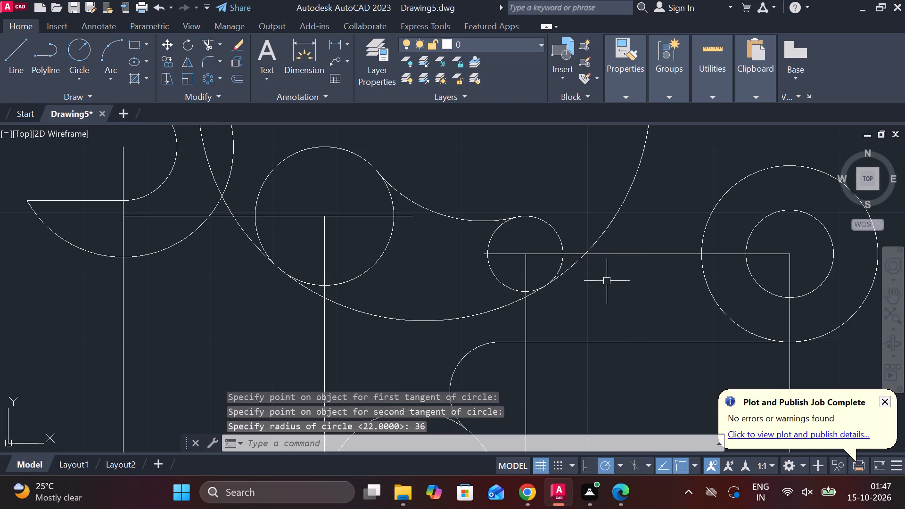
pyautogui.press('Escape')
# Trim the radius 36 circle beyond both tangent points and erase its leftover upper arc, keeping only the lower connecting arc.
pyautogui.write('TR')
pyautogui.press('space')
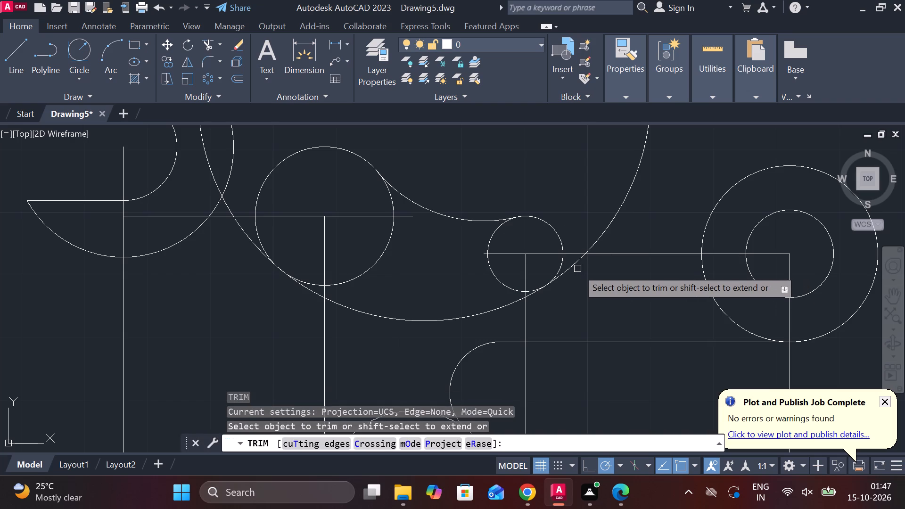
pyautogui.click(571, 269)
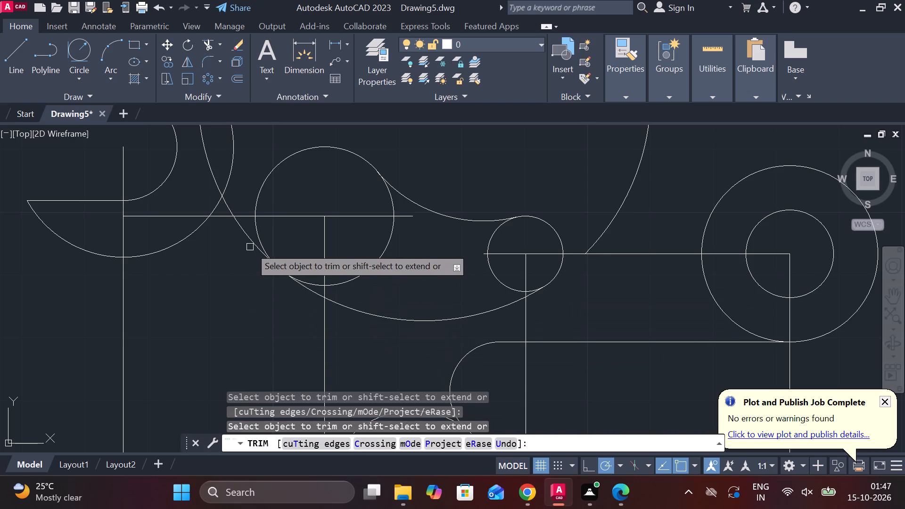
pyautogui.click(246, 240)
pyautogui.moveTo(248, 267); pyautogui.dragTo(279, 336, button='middle')
pyautogui.press('Escape')
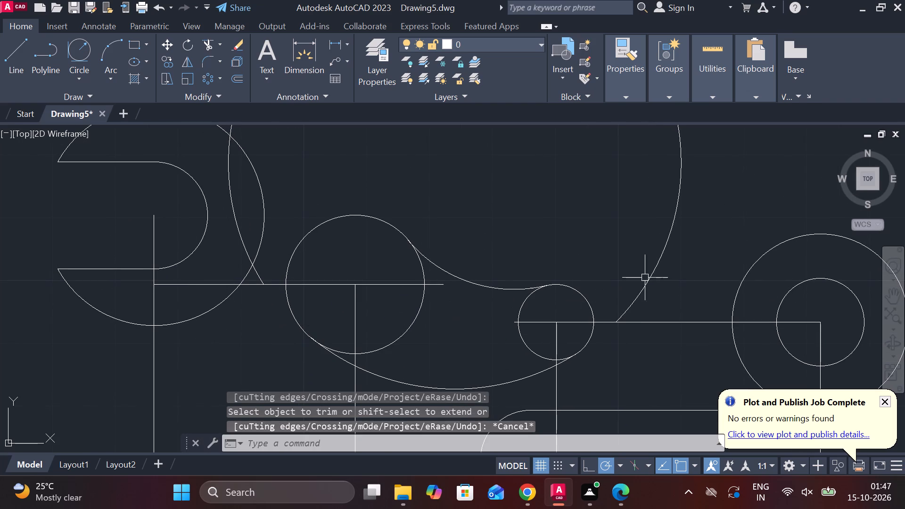
pyautogui.click(658, 259)
pyautogui.write('E')
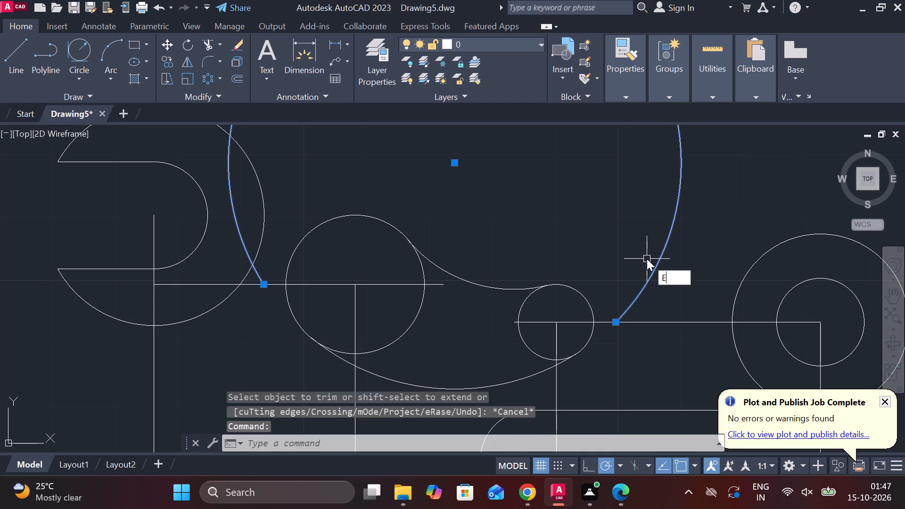
pyautogui.press('space')
# Trim the inner portions of the radius 11 and radius 6 circles to leave one closed, curved slot outline.
pyautogui.write('TR')
pyautogui.press('space')
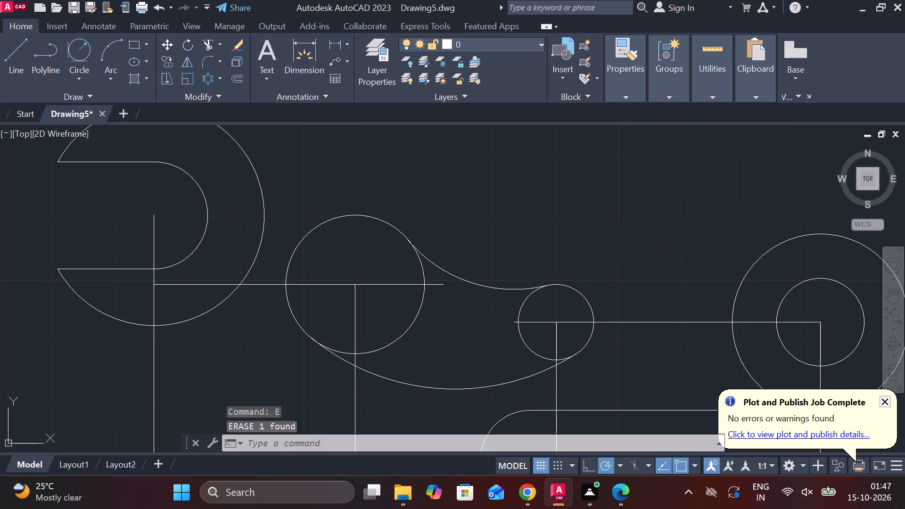
pyautogui.click(406, 330)
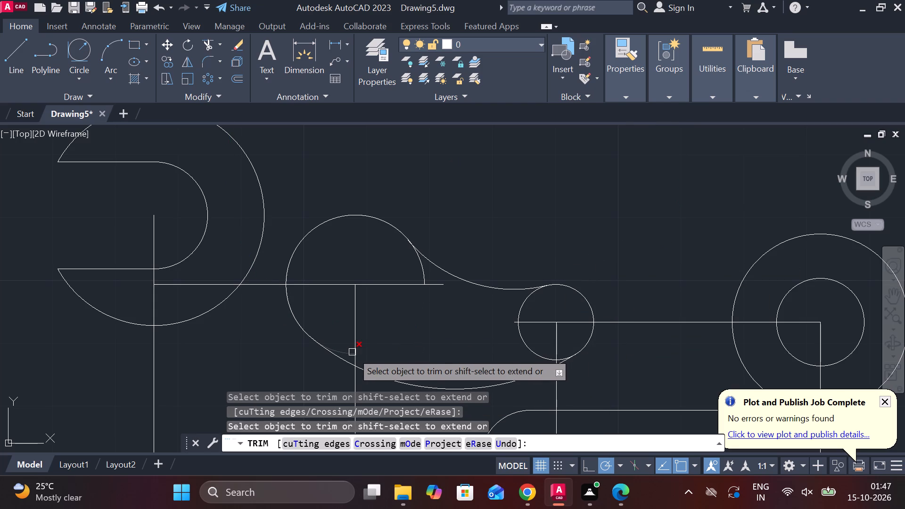
pyautogui.click(352, 352)
pyautogui.click(426, 274)
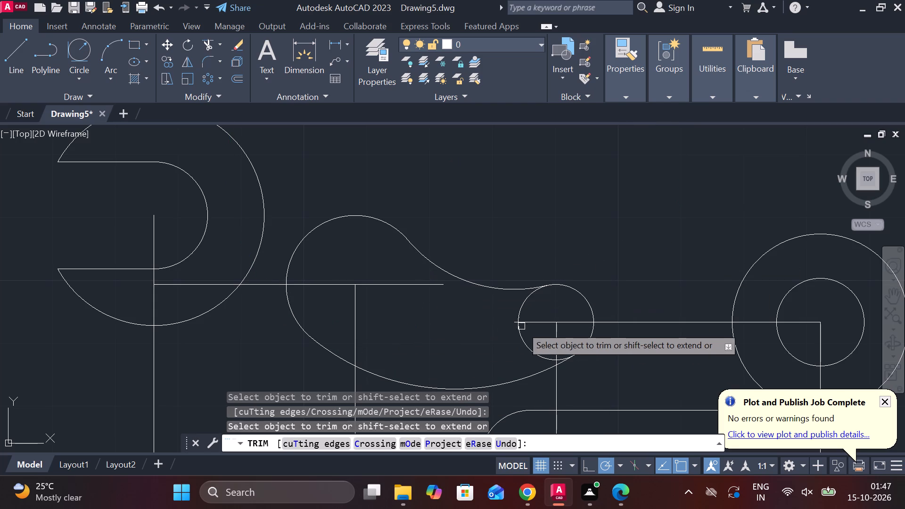
pyautogui.click(521, 316)
pyautogui.click(517, 335)
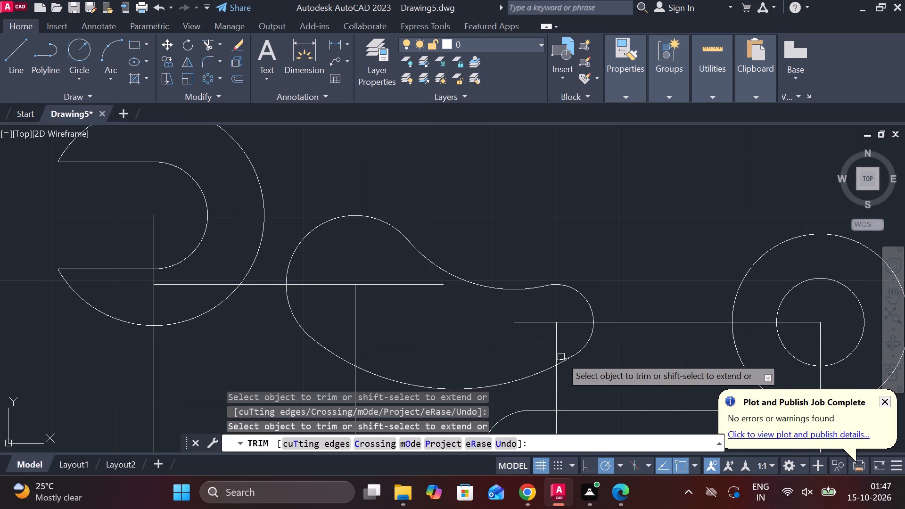
pyautogui.scroll(2, 569, 357)
pyautogui.click(553, 363)
pyautogui.scroll(-2, 558, 350)
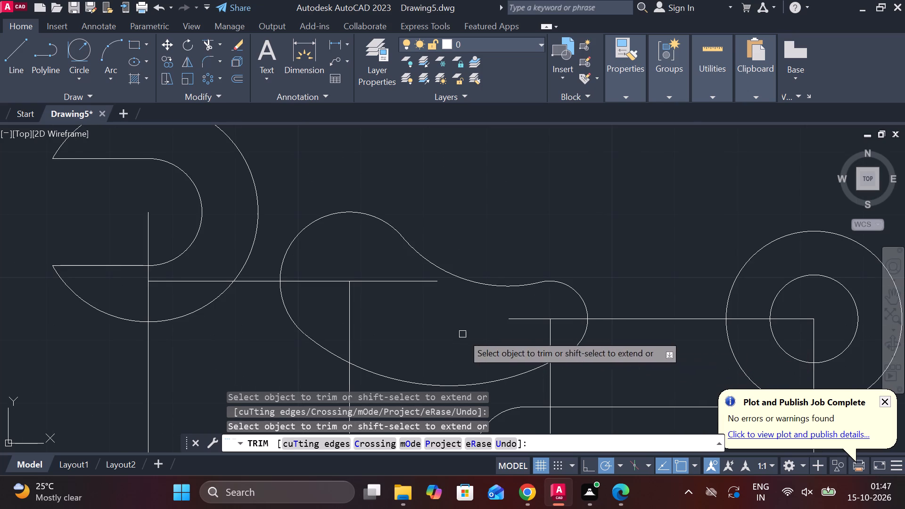
pyautogui.scroll(-2, 401, 310)
pyautogui.press('Escape')
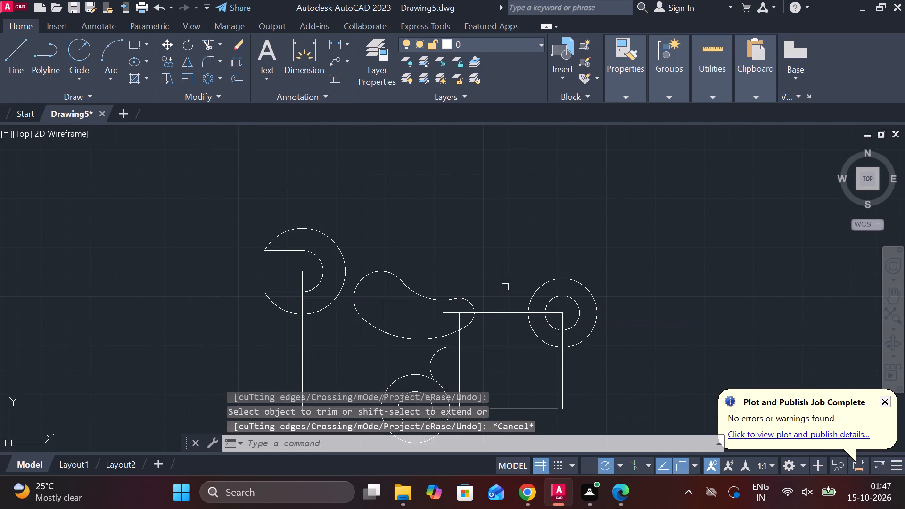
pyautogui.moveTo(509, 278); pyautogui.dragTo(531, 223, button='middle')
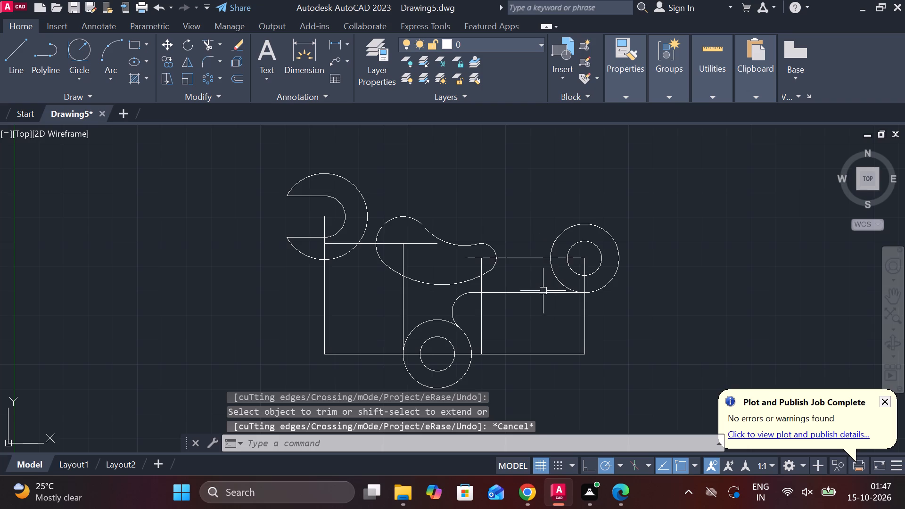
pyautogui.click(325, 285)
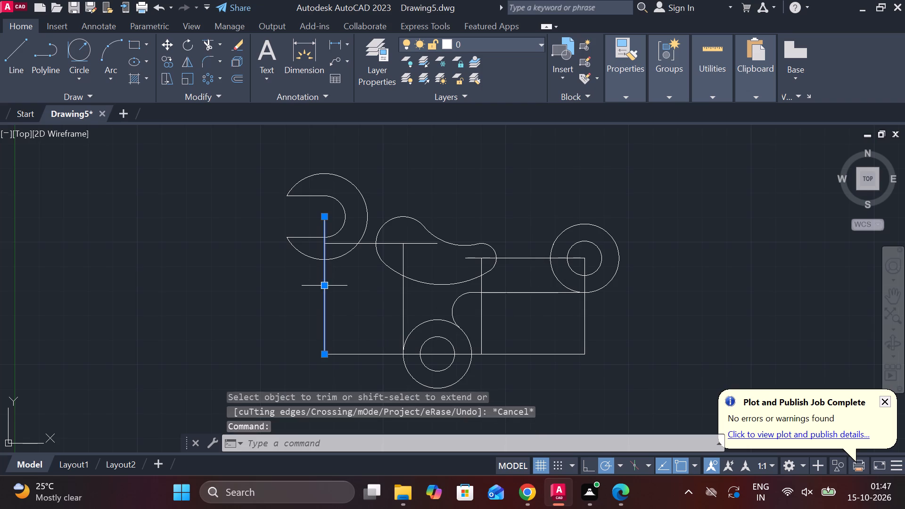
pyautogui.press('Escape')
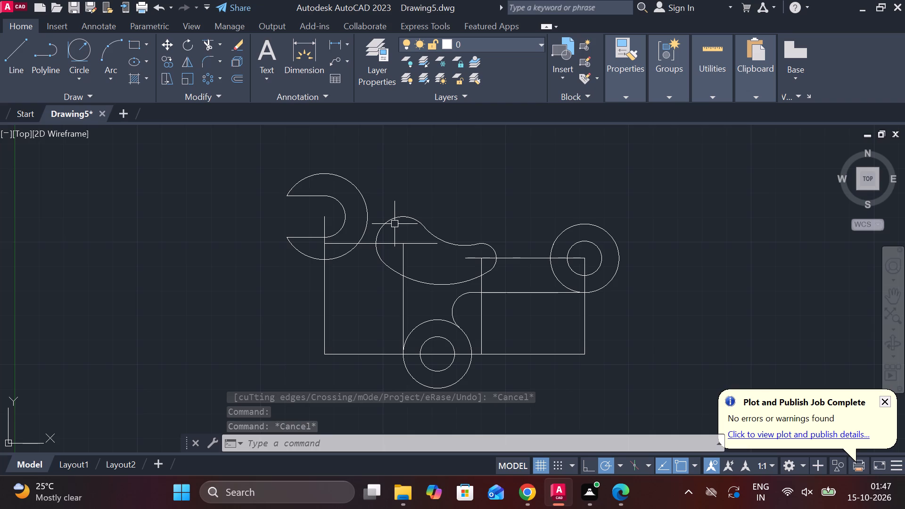
# Draw a horizontal construction line from the slotted end's centre rightward to just beyond its outer arc.
pyautogui.press('l')
pyautogui.press('Return')
pyautogui.scroll(2, 305, 215)
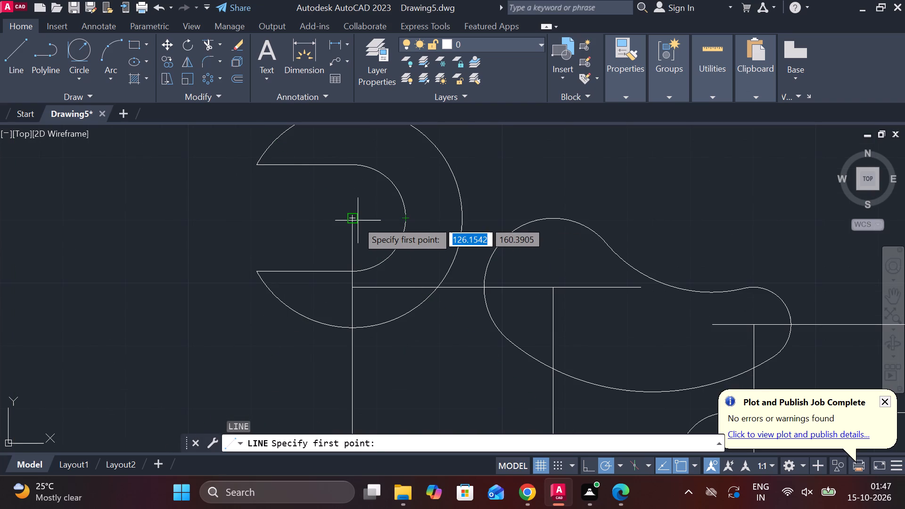
pyautogui.click(354, 219)
pyautogui.click(494, 222)
pyautogui.press('Escape')
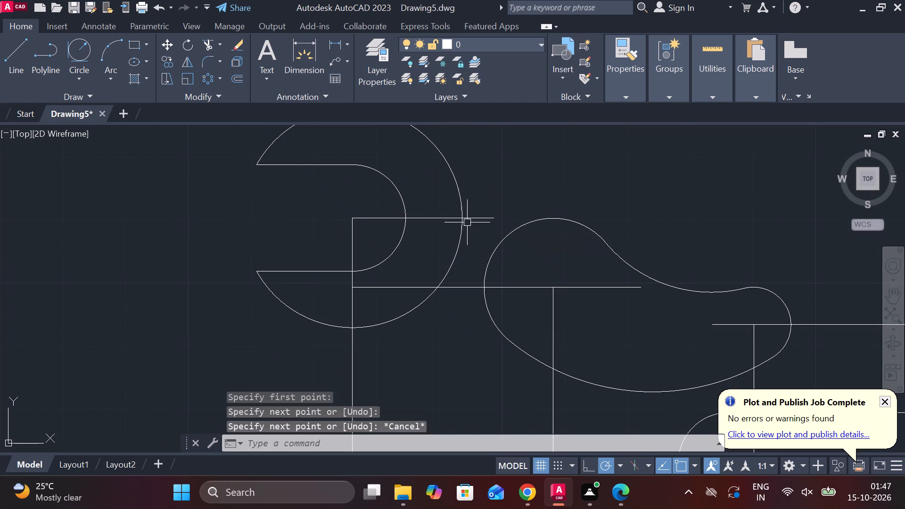
# Lengthen the slotted end's horizontal centre line leftward from the arc centre to just beyond the slot opening.
pyautogui.click(446, 219)
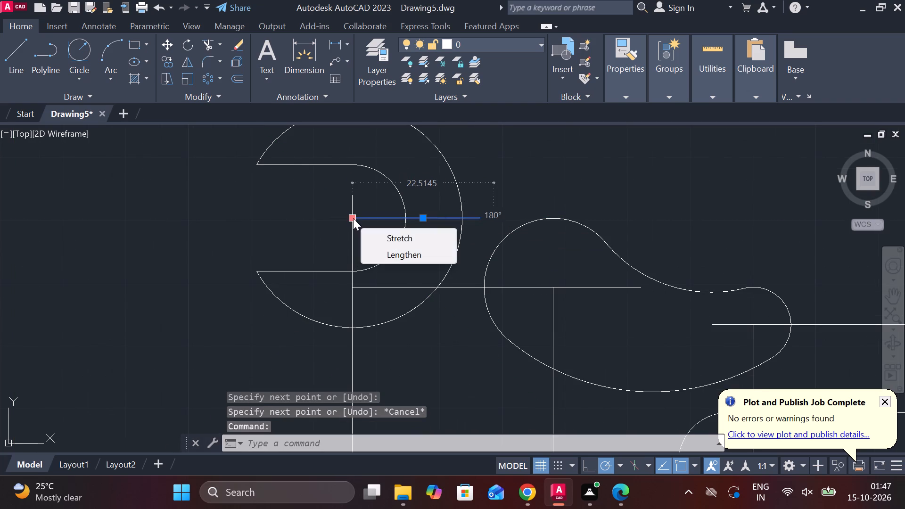
pyautogui.click(393, 254)
pyautogui.click(237, 228)
pyautogui.press('Escape')
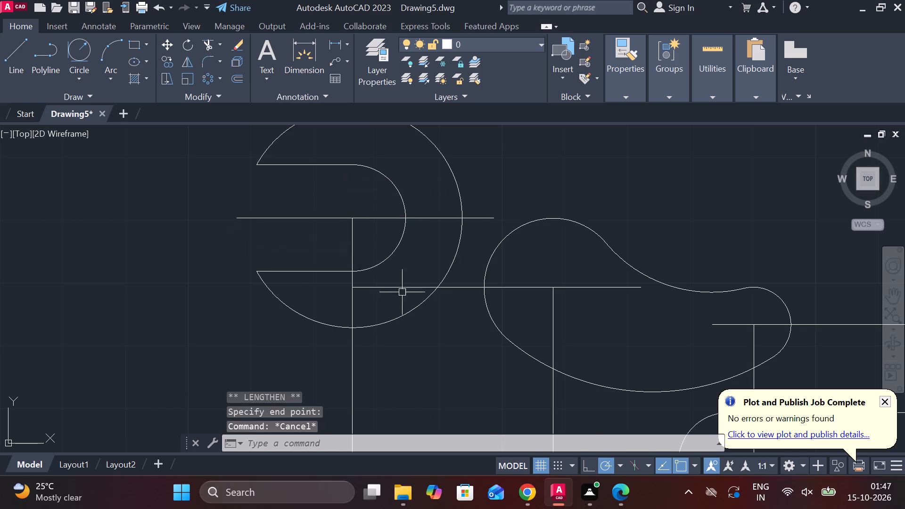
# Trim the curved cutout's horizontal construction line where it runs inside the slotted end's outer arc.
pyautogui.scroll(-1, 404, 297)
pyautogui.moveTo(414, 330); pyautogui.dragTo(370, 307, button='middle')
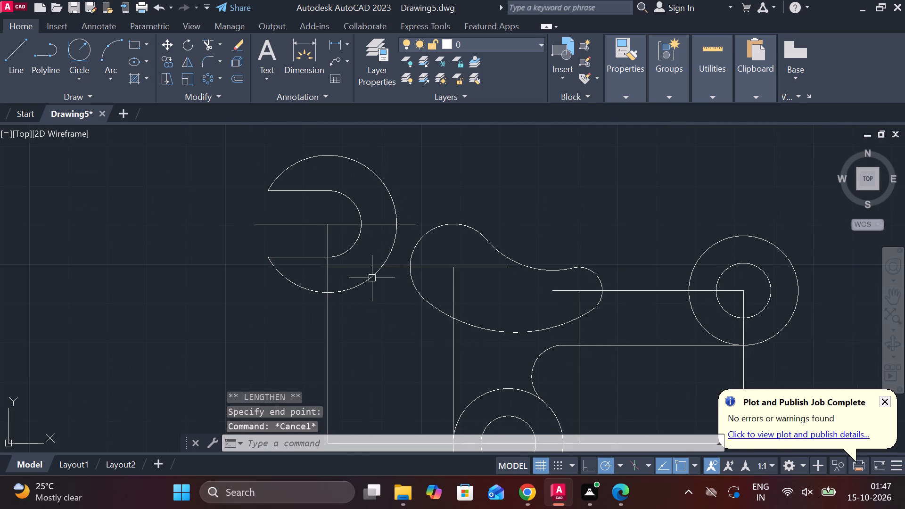
pyautogui.write('TR')
pyautogui.press('space')
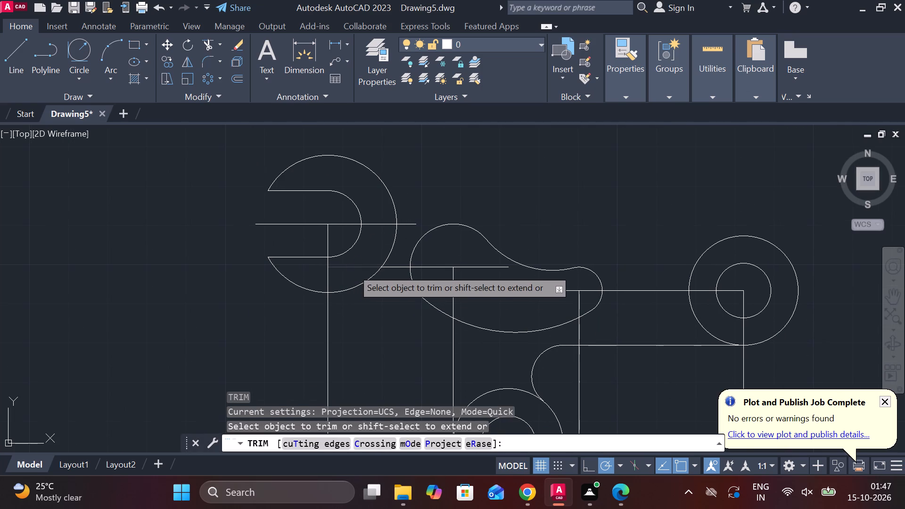
pyautogui.click(352, 269)
pyautogui.moveTo(641, 386); pyautogui.dragTo(510, 355, button='middle')
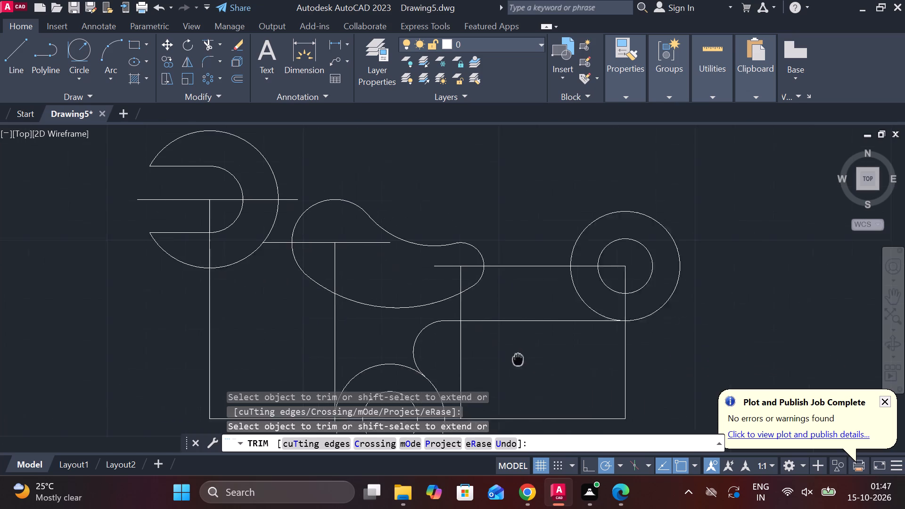
pyautogui.moveTo(510, 355); pyautogui.dragTo(510, 354, button='middle')
pyautogui.press('Escape')
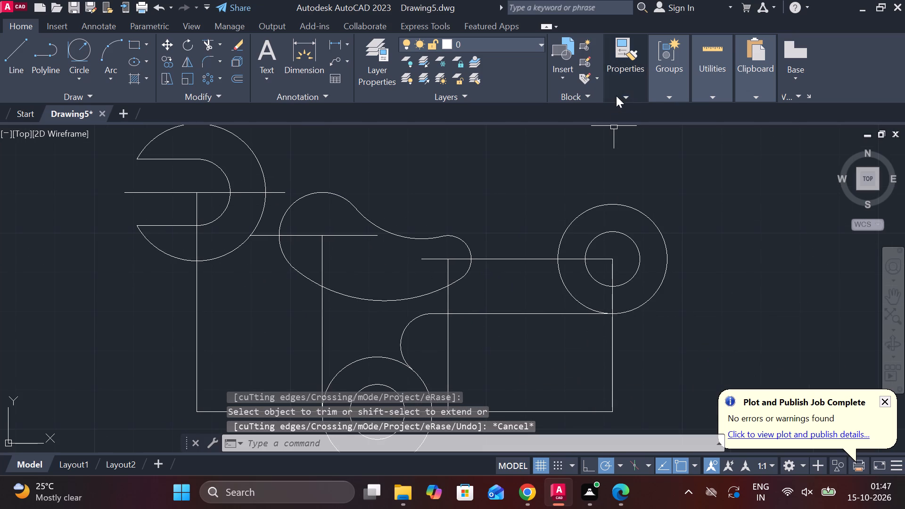
# Load the ACAD_ISO02W100 ISO dash linetype into the drawing.
pyautogui.click(616, 96)
pyautogui.click(730, 142)
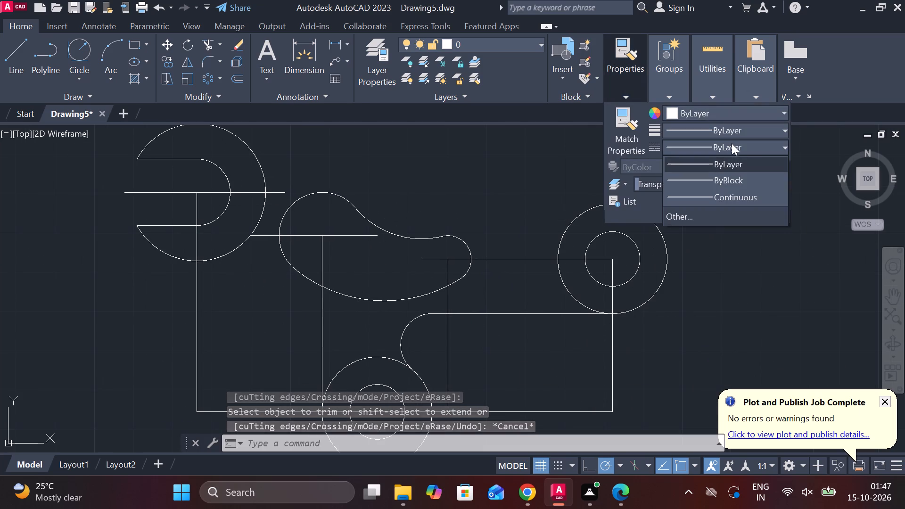
pyautogui.click(694, 218)
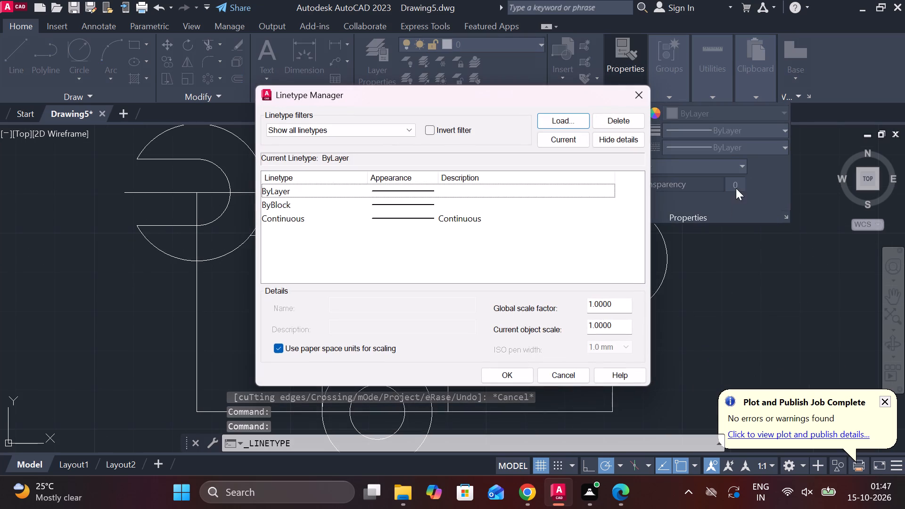
pyautogui.click(556, 125)
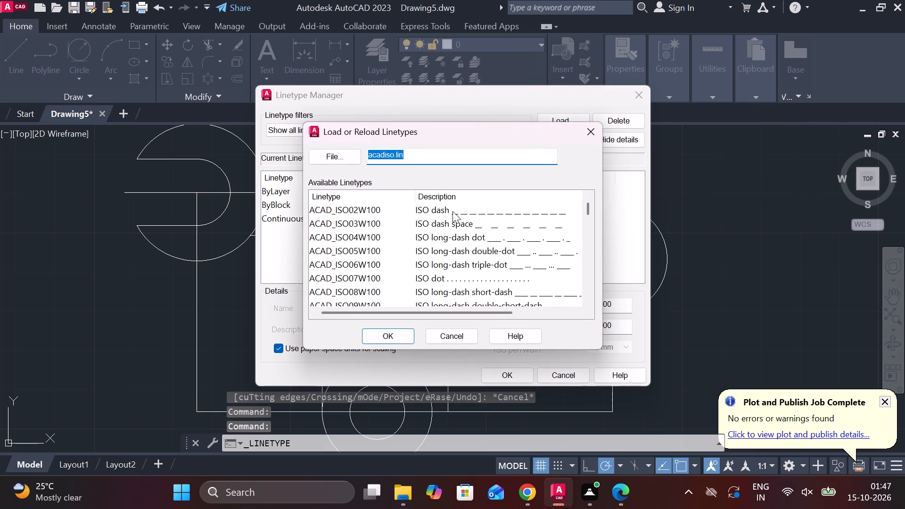
pyautogui.click(452, 211)
pyautogui.click(396, 338)
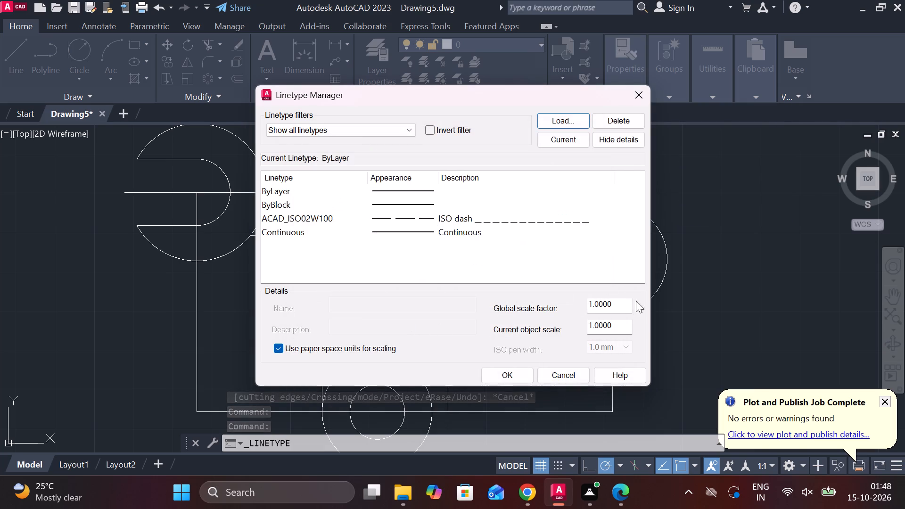
# Set both the global linetype scale factor and the current object scale to .4.
pyautogui.moveTo(617, 310); pyautogui.dragTo(585, 310)
pyautogui.press('.')
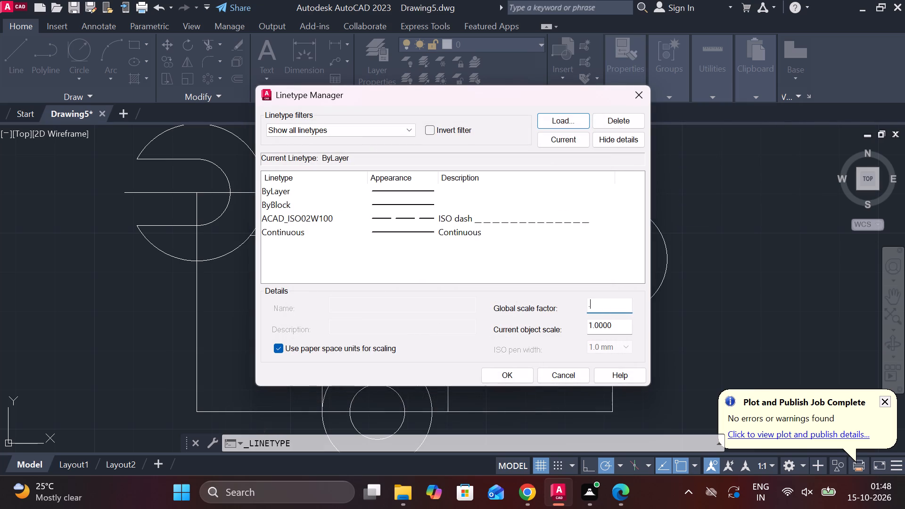
pyautogui.press('4')
pyautogui.moveTo(614, 322); pyautogui.dragTo(603, 322)
pyautogui.moveTo(603, 322); pyautogui.dragTo(582, 322)
pyautogui.press('.')
pyautogui.press('4')
pyautogui.click(523, 377)
# Assign the ACAD_ISO02W100 linetype to all the horizontal and vertical construction lines of the part.
pyautogui.click(548, 261)
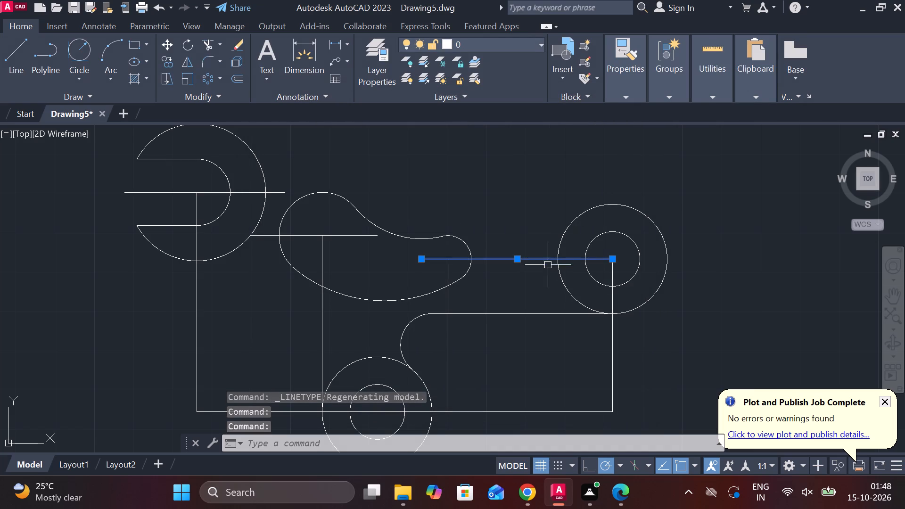
pyautogui.click(610, 364)
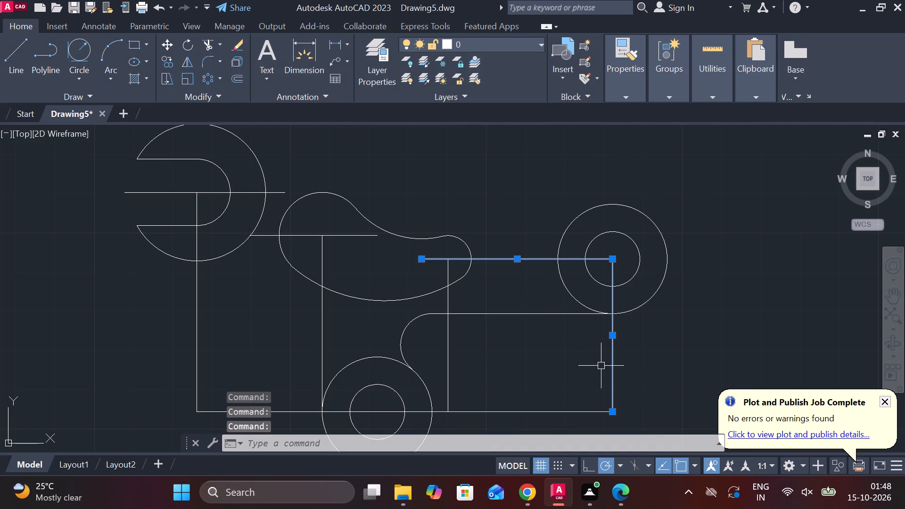
pyautogui.moveTo(590, 367); pyautogui.dragTo(648, 318, button='middle')
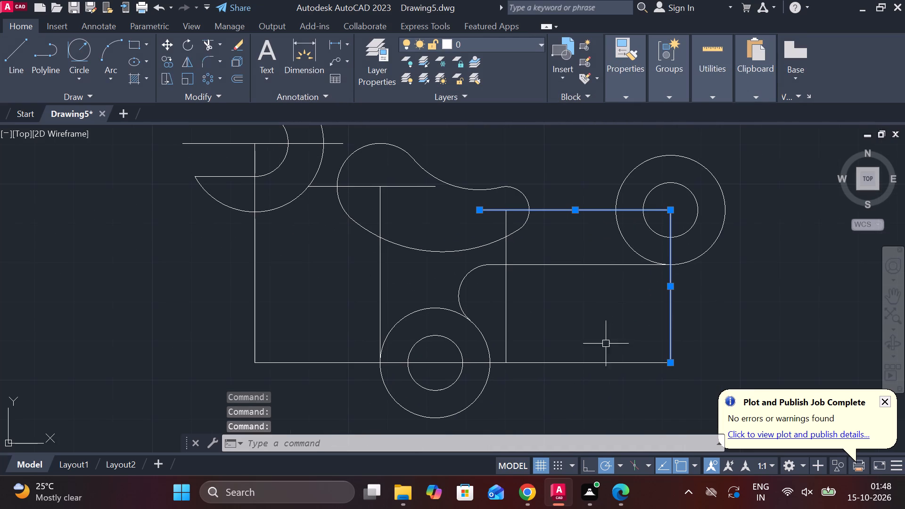
pyautogui.click(585, 365)
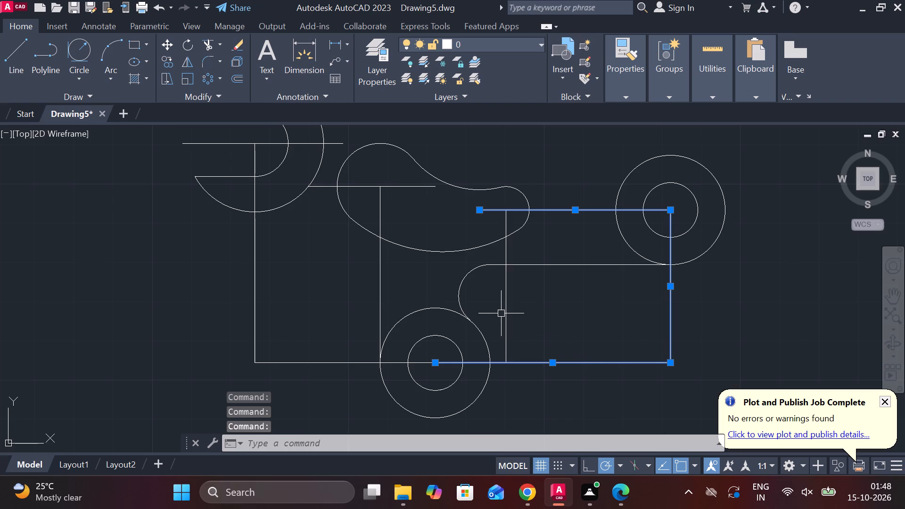
pyautogui.click(505, 308)
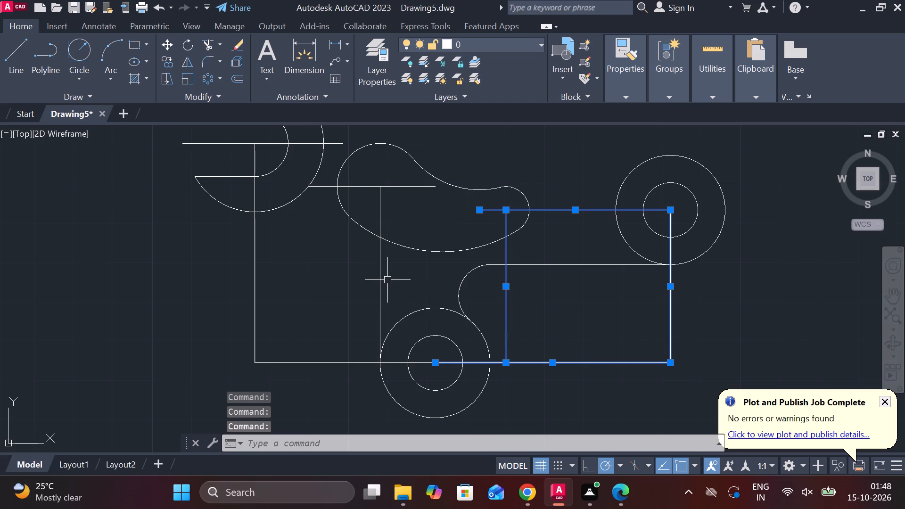
pyautogui.click(377, 271)
pyautogui.click(407, 185)
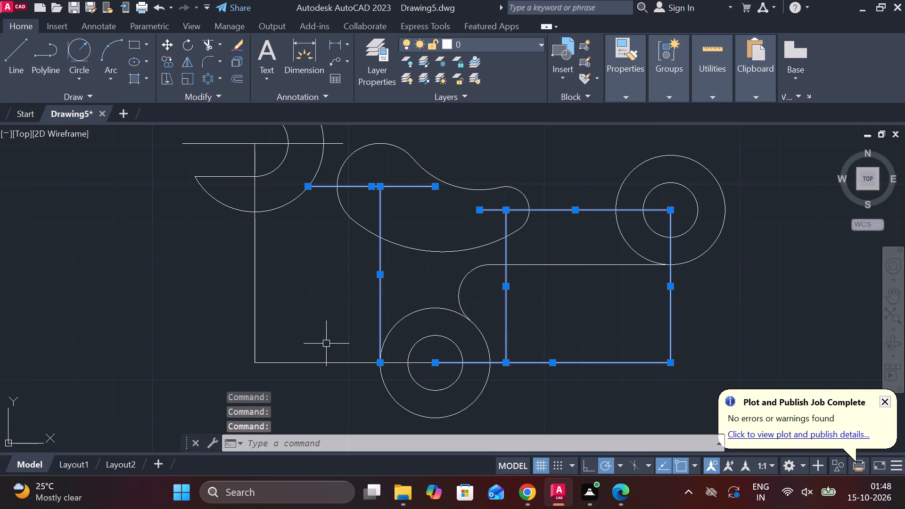
pyautogui.moveTo(317, 328); pyautogui.dragTo(573, 369, button='middle')
pyautogui.click(512, 306)
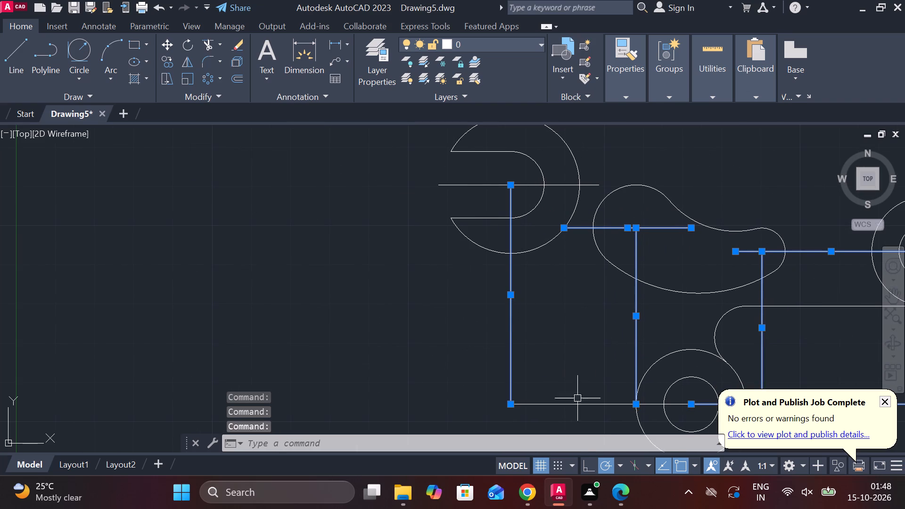
pyautogui.click(562, 407)
pyautogui.moveTo(590, 382); pyautogui.dragTo(553, 413, button='middle')
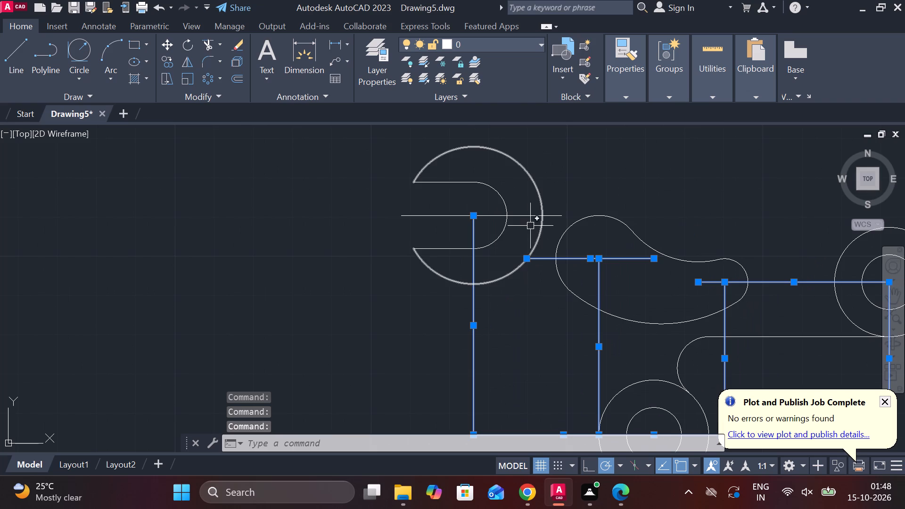
pyautogui.click(529, 216)
pyautogui.click(635, 102)
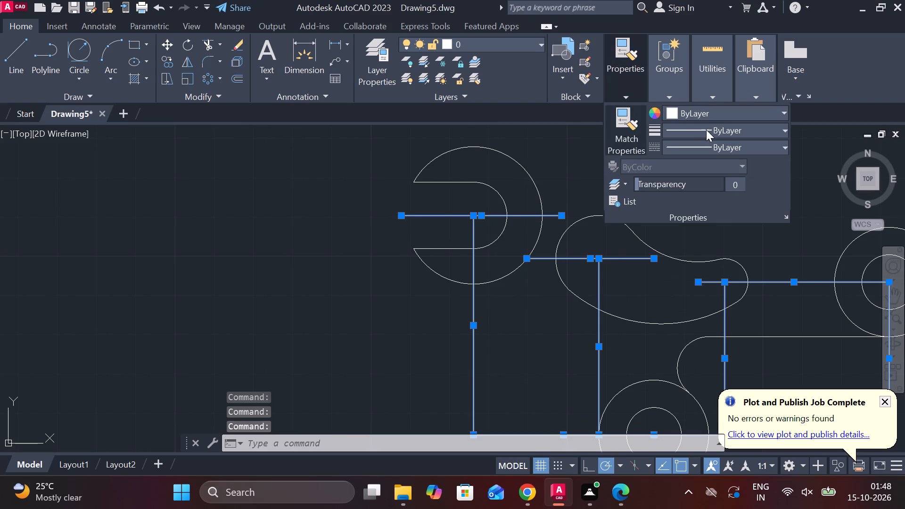
pyautogui.click(725, 140)
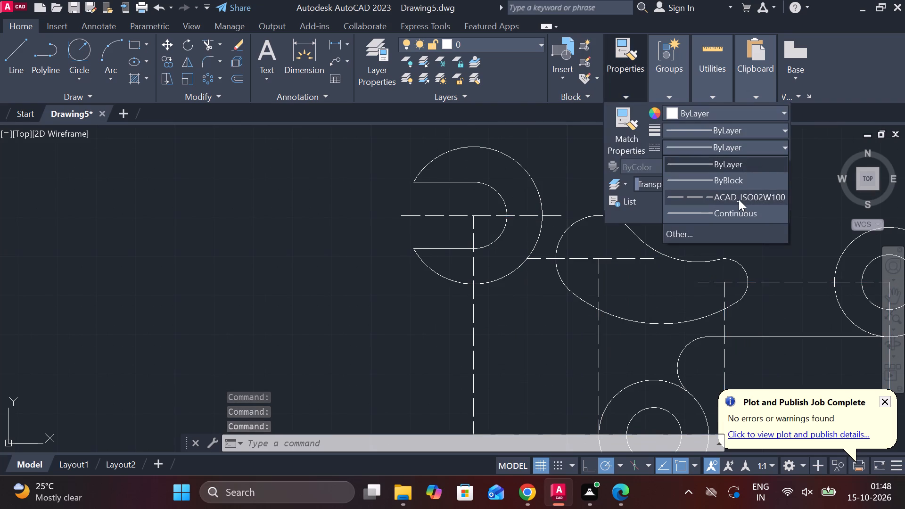
pyautogui.click(739, 199)
pyautogui.press('Escape')
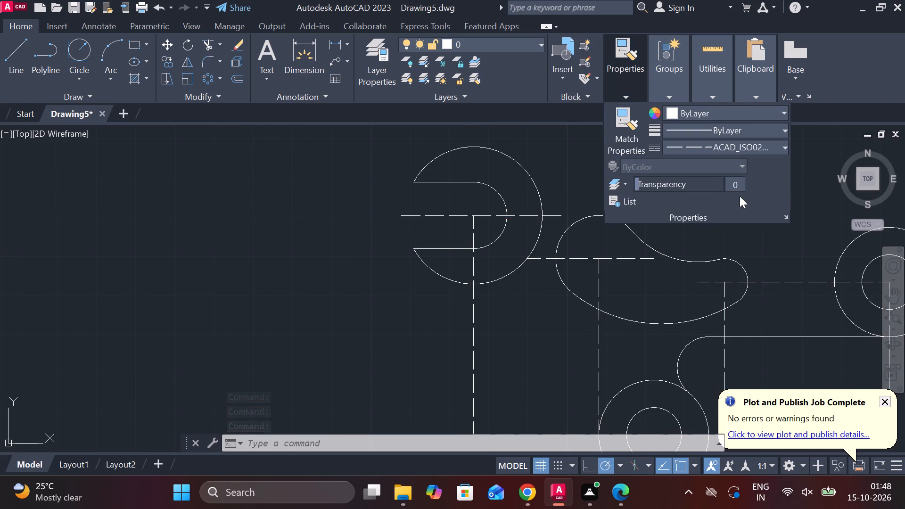
pyautogui.press('Escape')
pyautogui.press('Escape')
# Draw a radius 49 circle tangent to the slotted end's outer arc and the lower boss's outer circle.
pyautogui.moveTo(764, 237); pyautogui.dragTo(692, 195, button='middle')
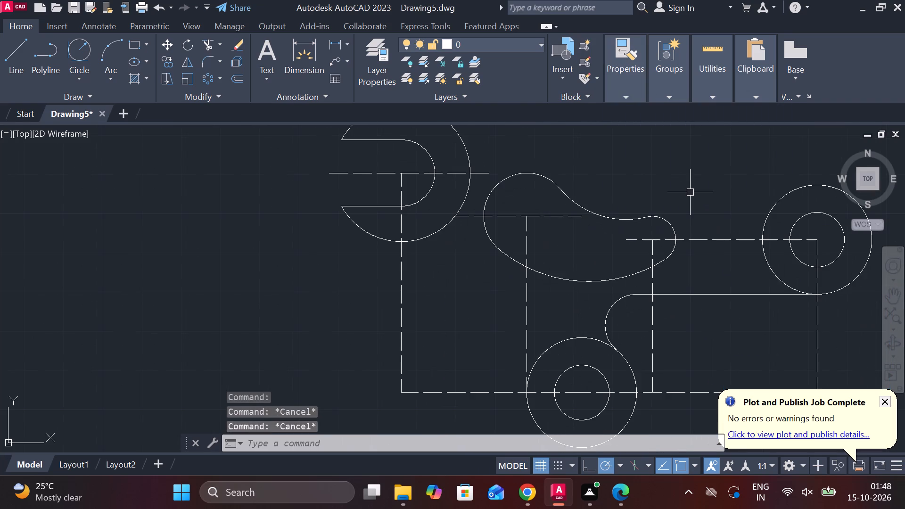
pyautogui.moveTo(704, 203); pyautogui.dragTo(653, 167, button='middle')
pyautogui.moveTo(655, 159); pyautogui.dragTo(662, 171, button='middle')
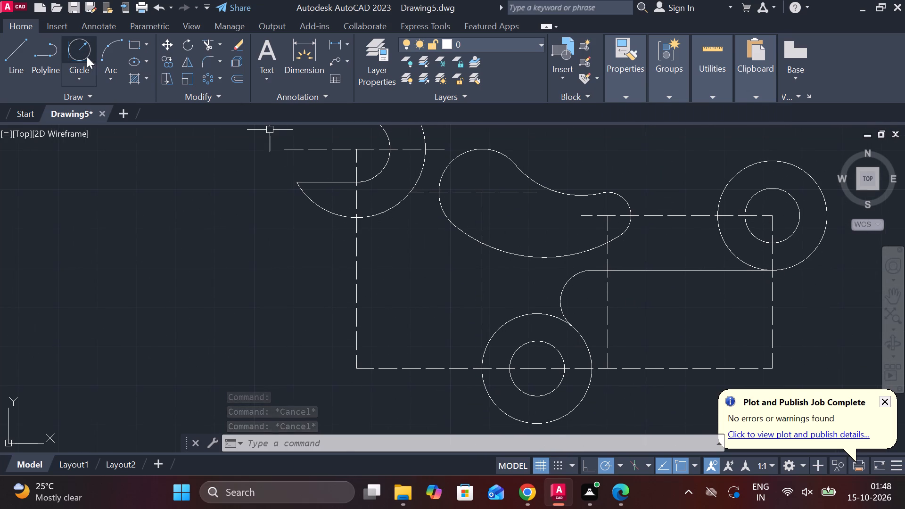
pyautogui.click(87, 57)
pyautogui.click(328, 213)
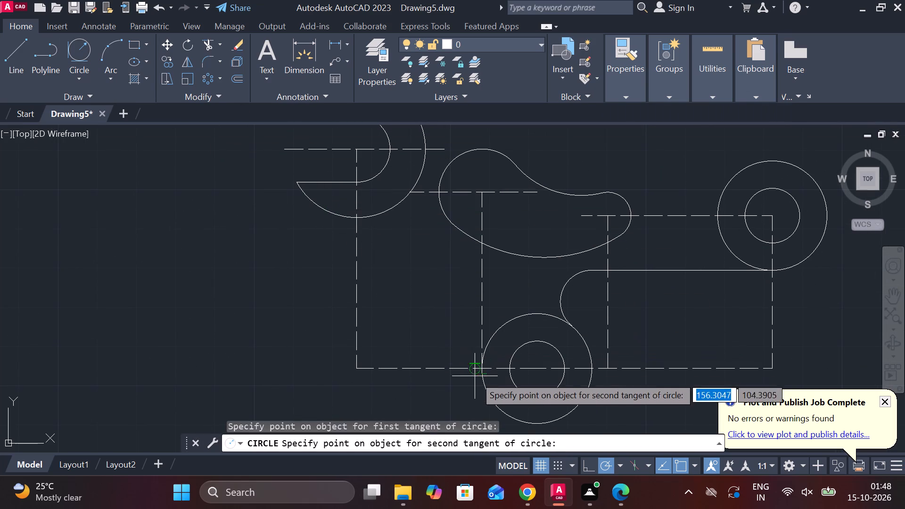
pyautogui.click(475, 382)
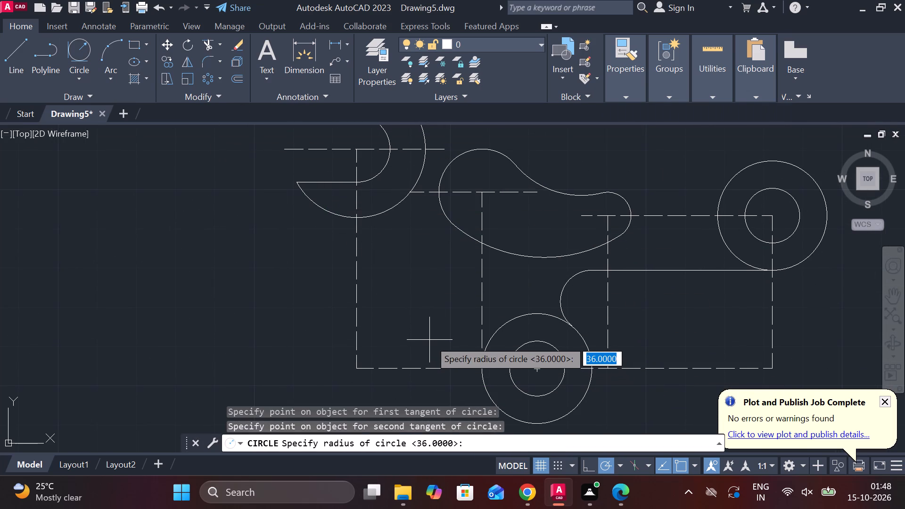
pyautogui.write('49')
pyautogui.press('Return')
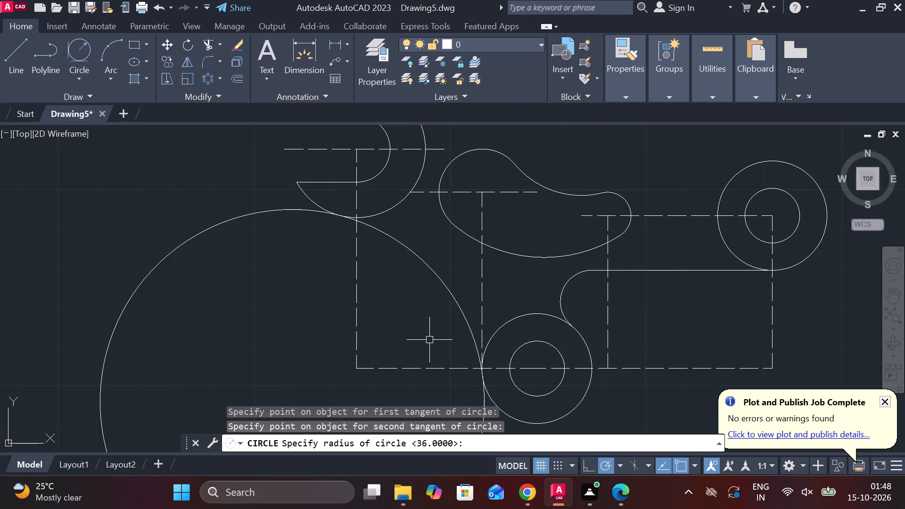
pyautogui.moveTo(402, 267); pyautogui.dragTo(385, 229, button='middle')
pyautogui.scroll(-1, 385, 229)
pyautogui.press('Escape')
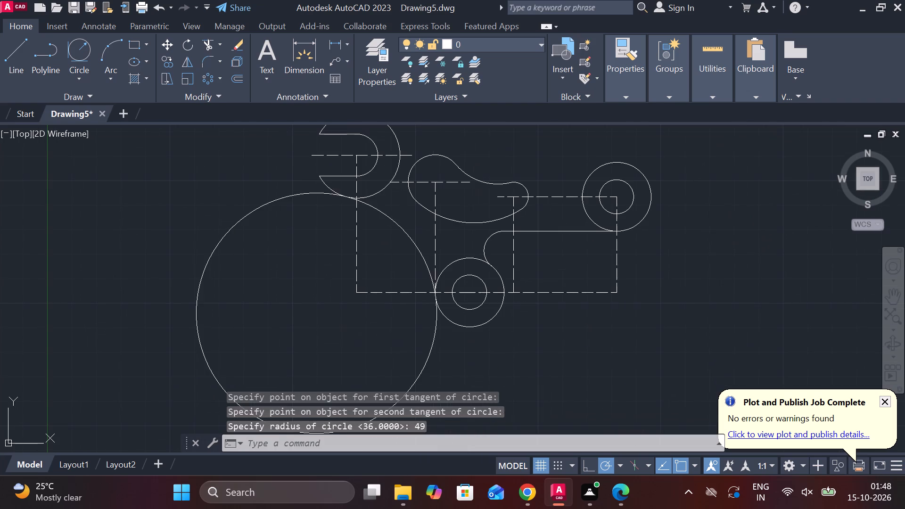
# Trim the radius 49 circle beyond its tangent points, keeping only the arc joining the slotted end to the lower boss.
pyautogui.press('t')
pyautogui.write('R')
pyautogui.press('space')
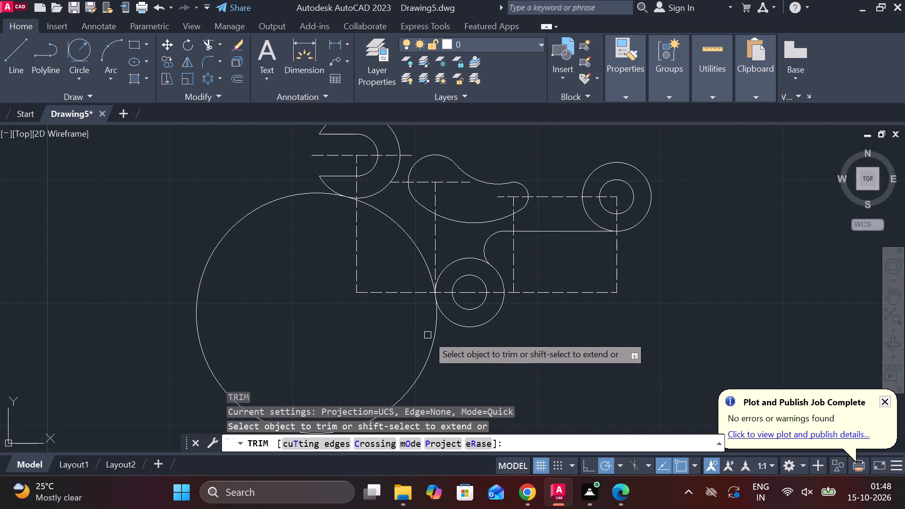
pyautogui.click(431, 331)
pyautogui.moveTo(331, 263); pyautogui.dragTo(325, 334, button='middle')
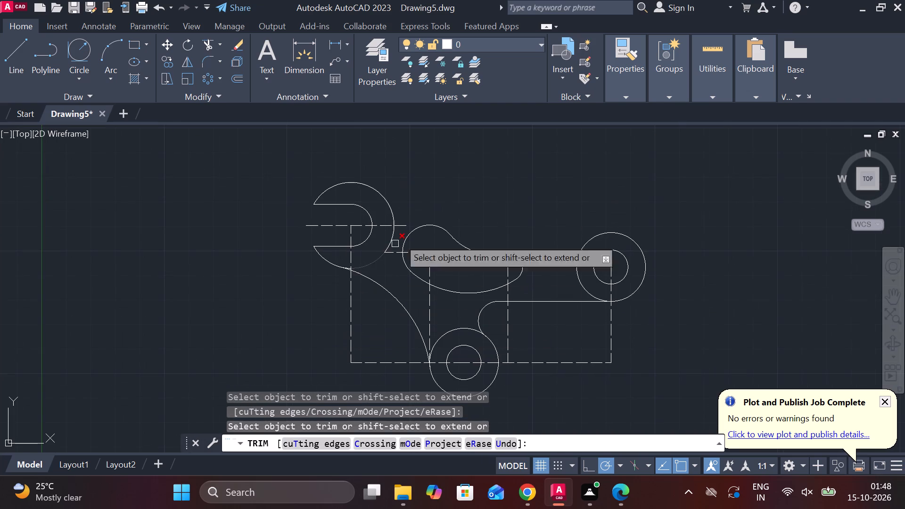
pyautogui.moveTo(438, 187); pyautogui.dragTo(424, 230, button='middle')
pyautogui.press('Escape')
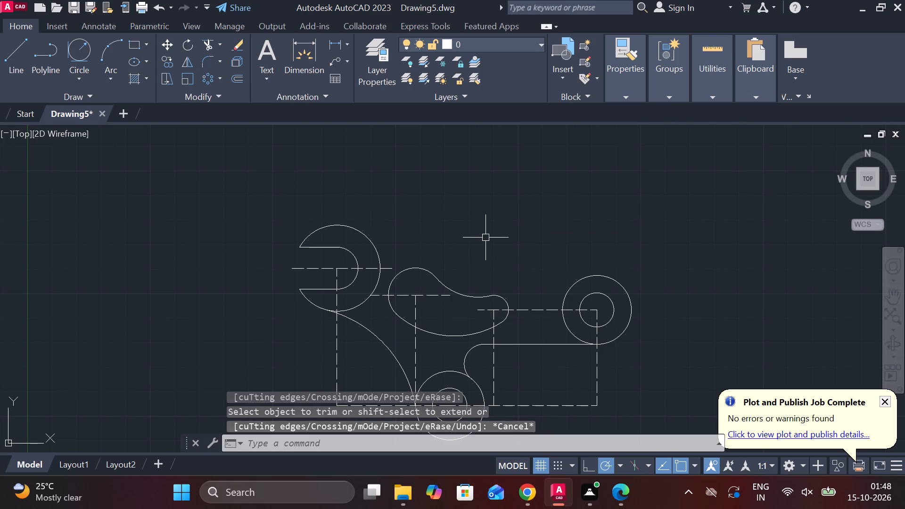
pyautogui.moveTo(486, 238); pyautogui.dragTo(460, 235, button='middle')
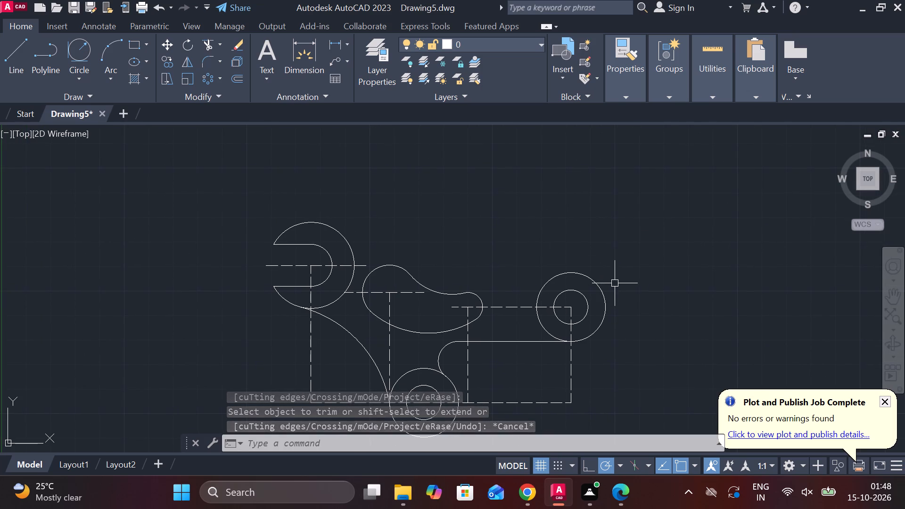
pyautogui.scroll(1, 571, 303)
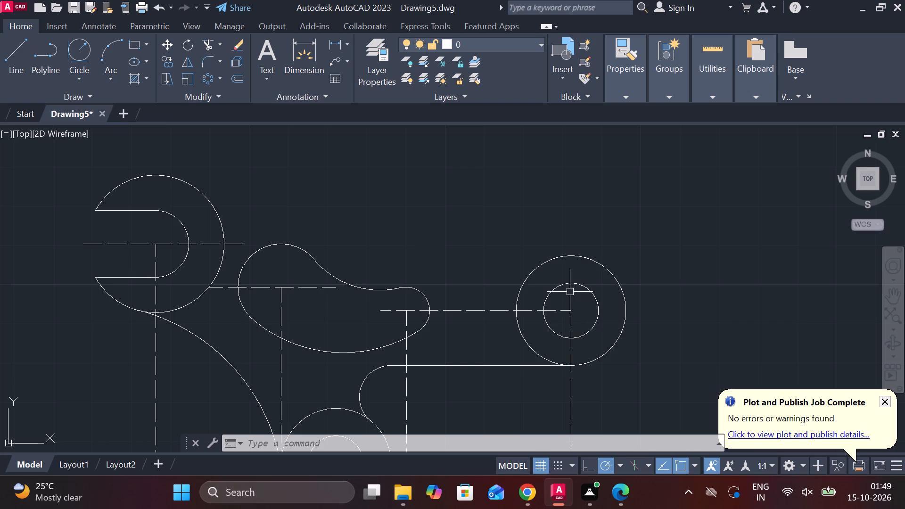
# Lengthen the vertical construction line through the right-hand boss upward, well past the boss's outer circle.
pyautogui.click(571, 323)
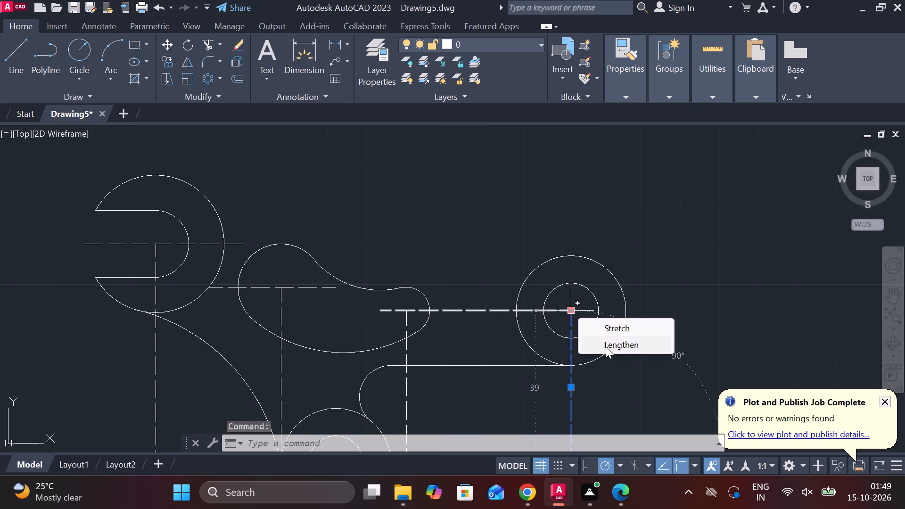
pyautogui.click(614, 351)
pyautogui.click(564, 172)
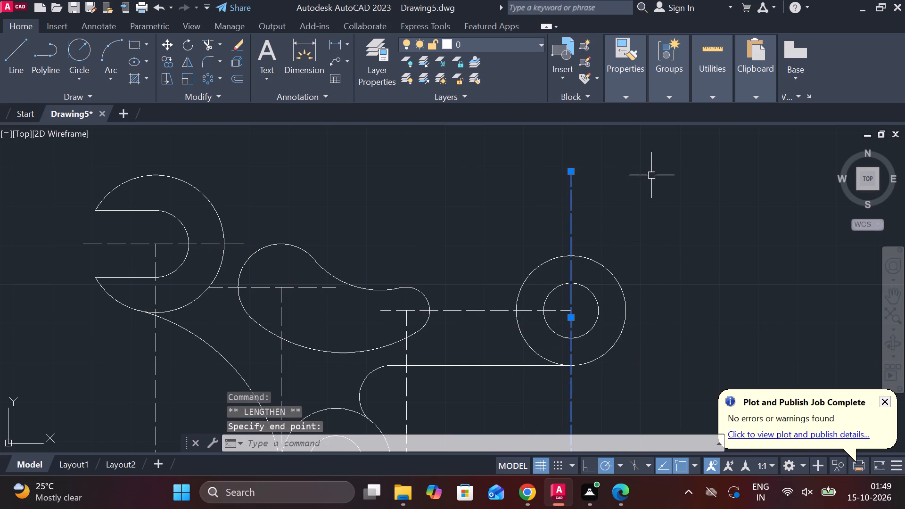
pyautogui.press('Escape')
# Offset the right-hand boss's vertical construction line 49 units toward the slotted end.
pyautogui.click(574, 204)
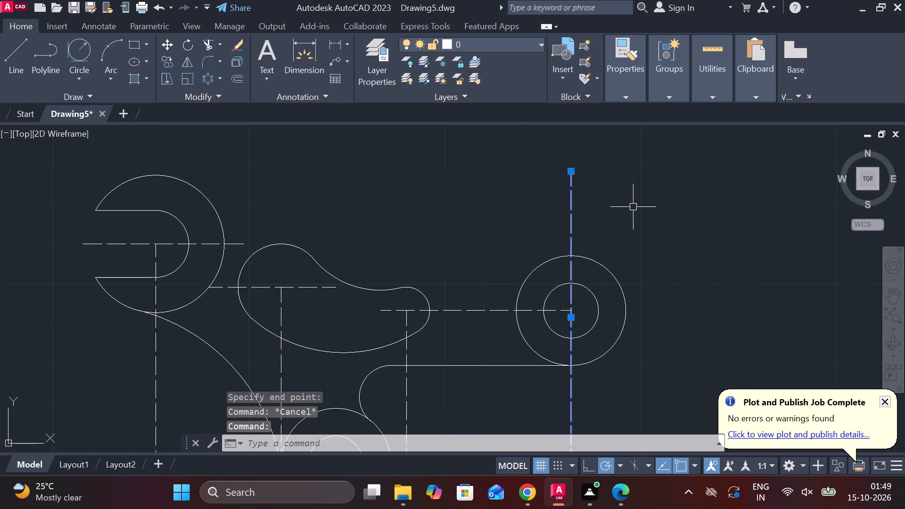
pyautogui.press('o')
pyautogui.press('Return')
pyautogui.press('Return')
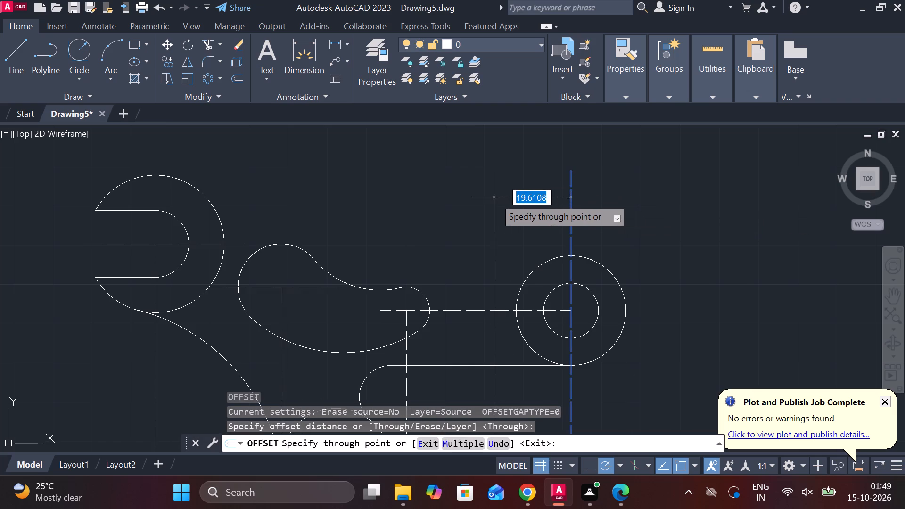
pyautogui.press('4')
pyautogui.press('9')
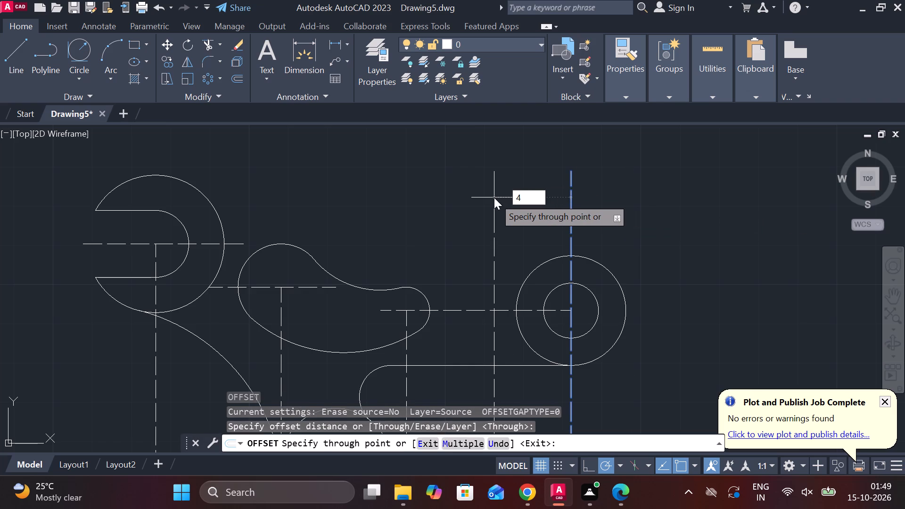
pyautogui.press('Return')
pyautogui.moveTo(461, 198); pyautogui.dragTo(505, 203, button='middle')
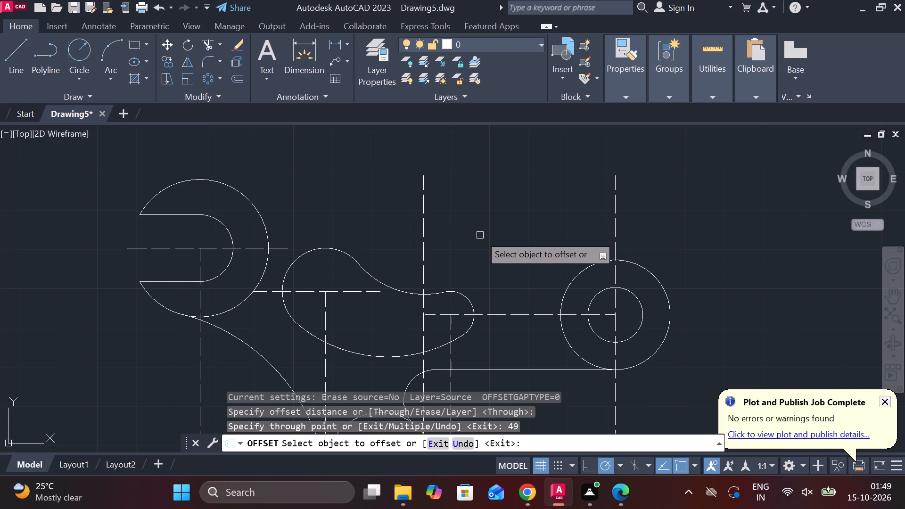
pyautogui.press('Escape')
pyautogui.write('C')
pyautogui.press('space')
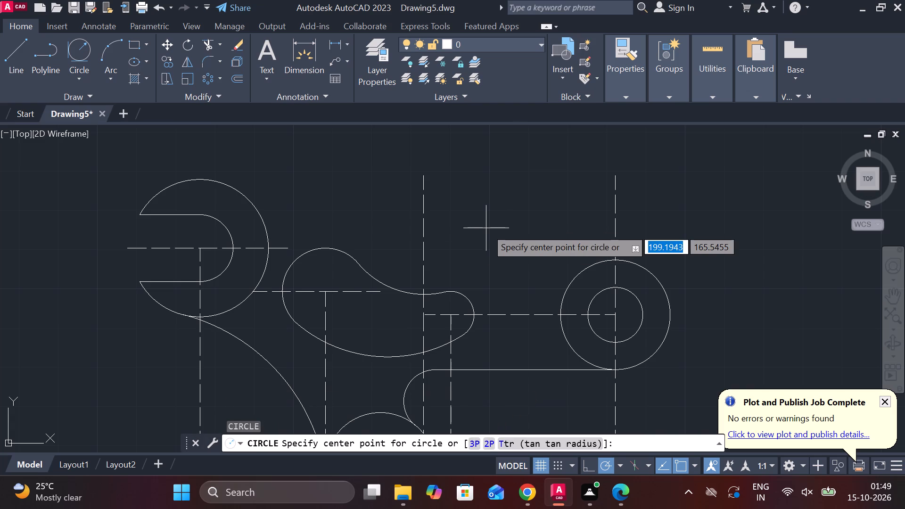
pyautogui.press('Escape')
# Draw a horizontal line about 122 units long from the top quadrant of the slotted end's outer arc, past both vertical construction lines.
pyautogui.press('l')
pyautogui.press('Return')
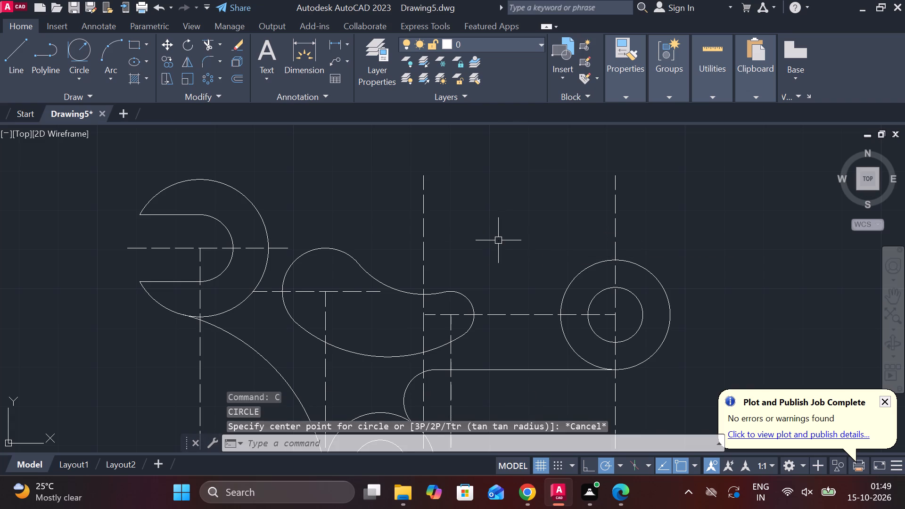
pyautogui.moveTo(332, 185); pyautogui.dragTo(361, 206, button='middle')
pyautogui.middleClick(280, 194)
pyautogui.scroll(-1, 280, 194)
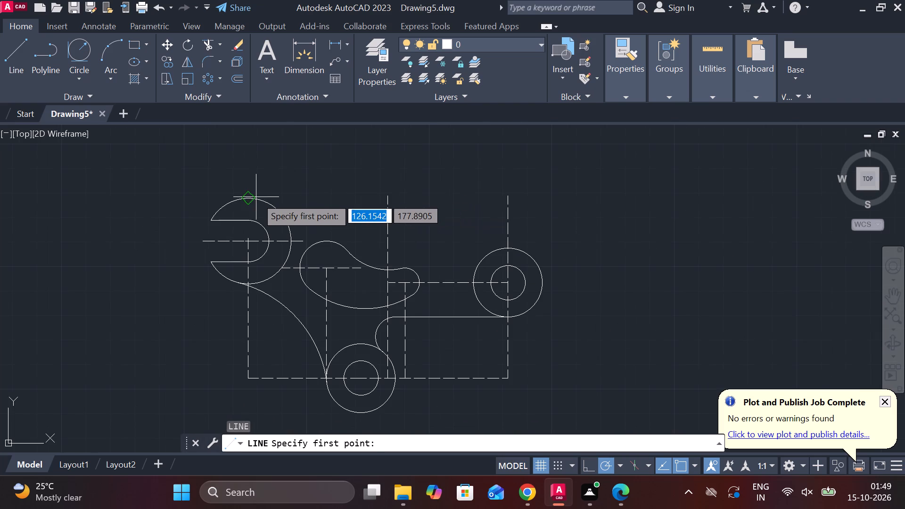
pyautogui.click(256, 197)
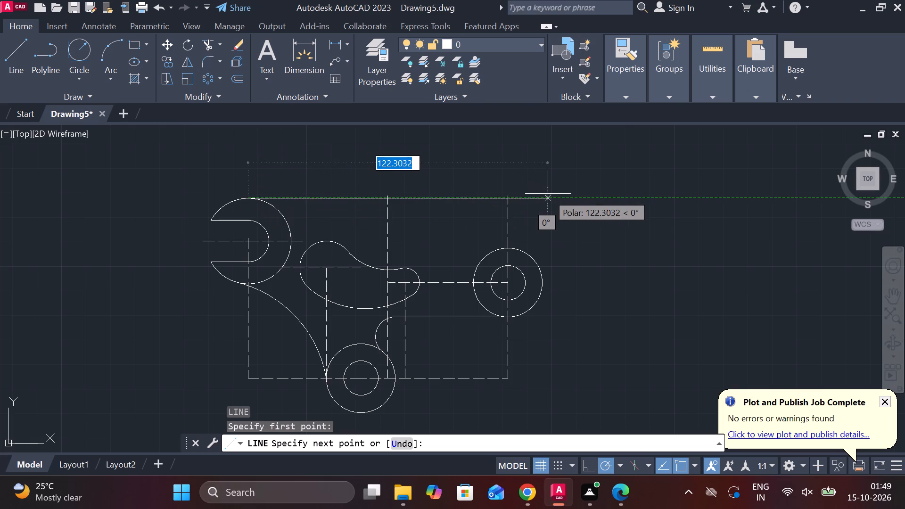
pyautogui.click(548, 194)
pyautogui.press('Escape')
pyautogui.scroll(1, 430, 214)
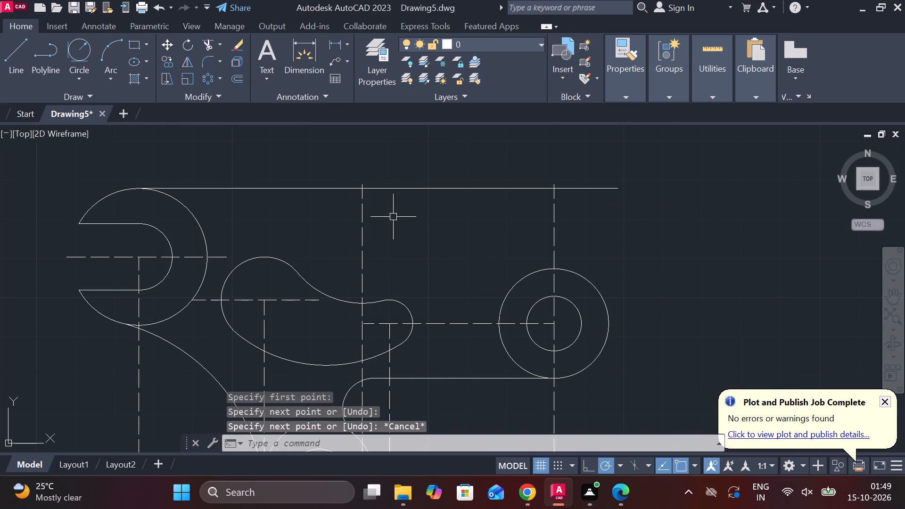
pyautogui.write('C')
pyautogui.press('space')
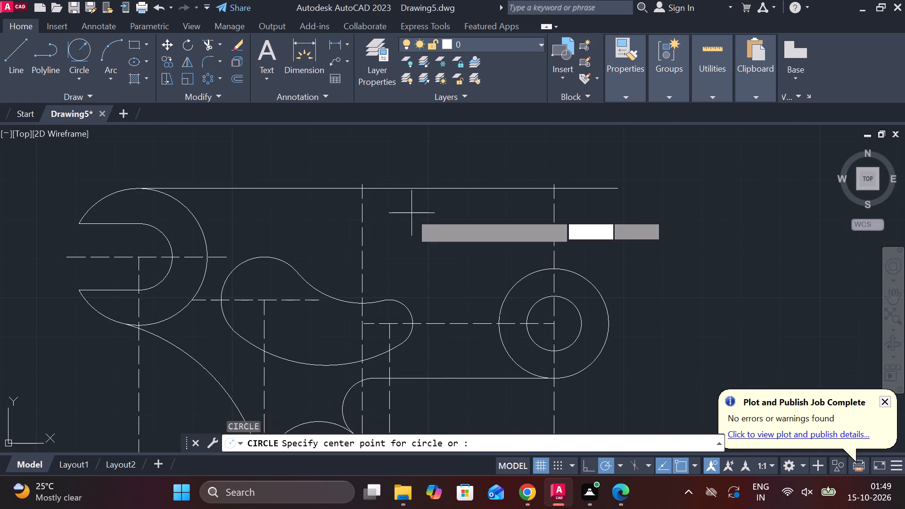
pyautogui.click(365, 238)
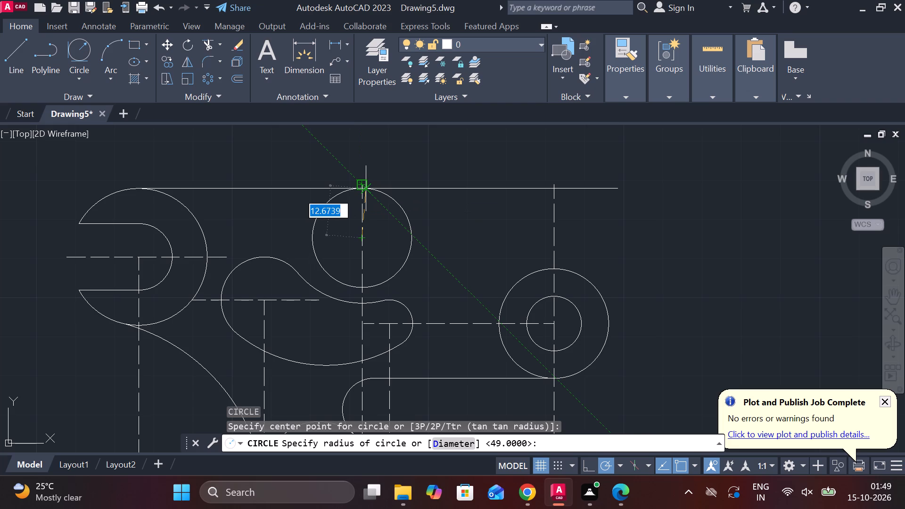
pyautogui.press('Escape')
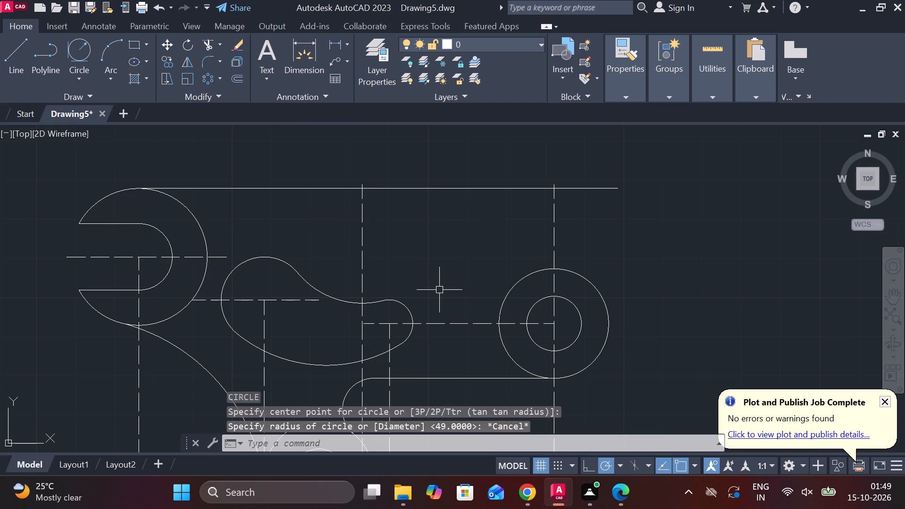
# Draw a two-point circle of diameter 28 downward from where the top horizontal line meets the offset vertical construction line.
pyautogui.press('c')
pyautogui.press('space')
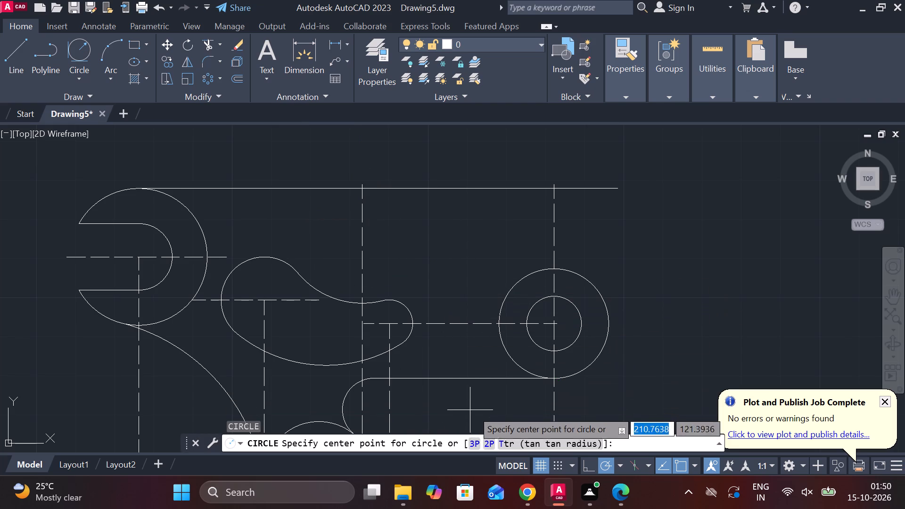
pyautogui.click(484, 438)
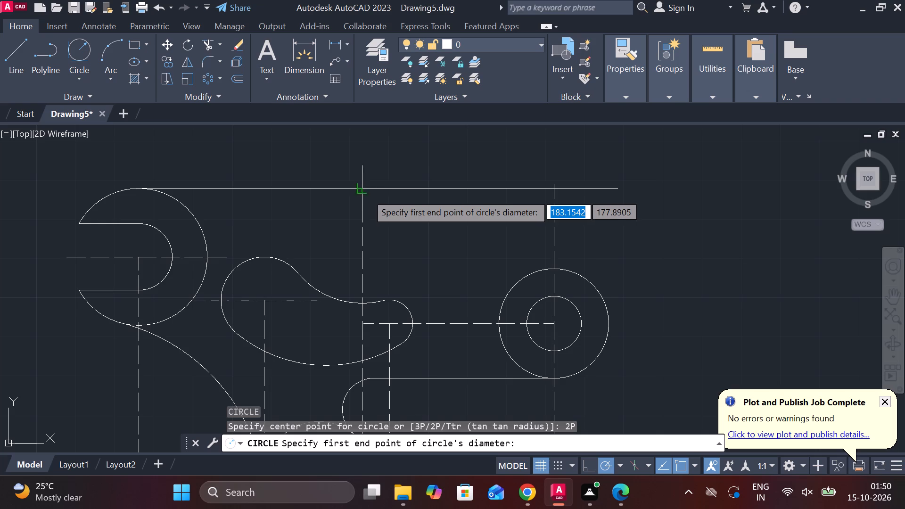
pyautogui.click(366, 191)
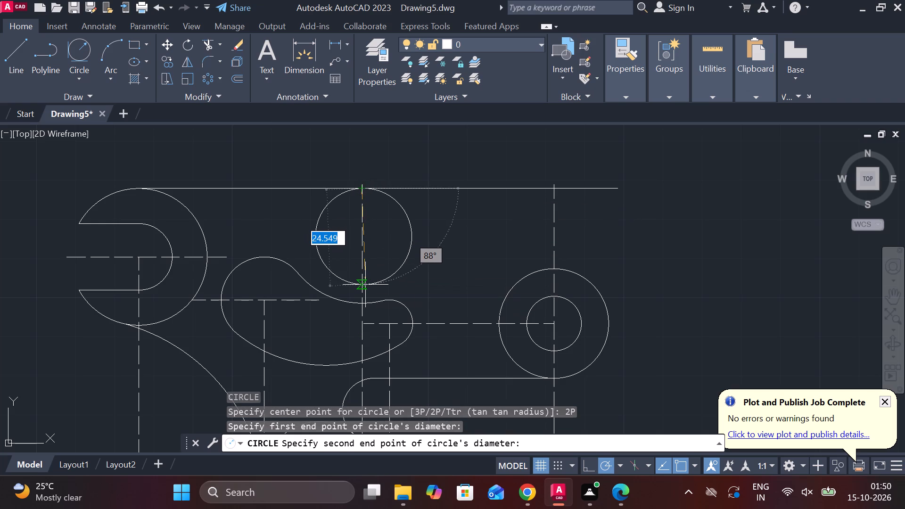
pyautogui.press('2')
pyautogui.press('8')
pyautogui.press('Return')
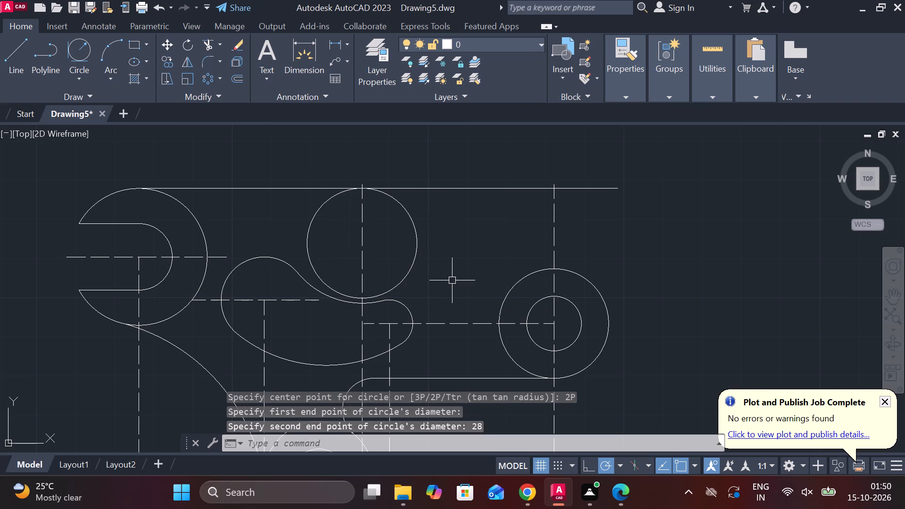
# Trim the top horizontal line between the two tall vertical construction lines and remove the left half of the 28 diameter circle.
pyautogui.write('TR')
pyautogui.press('space')
pyautogui.click(437, 189)
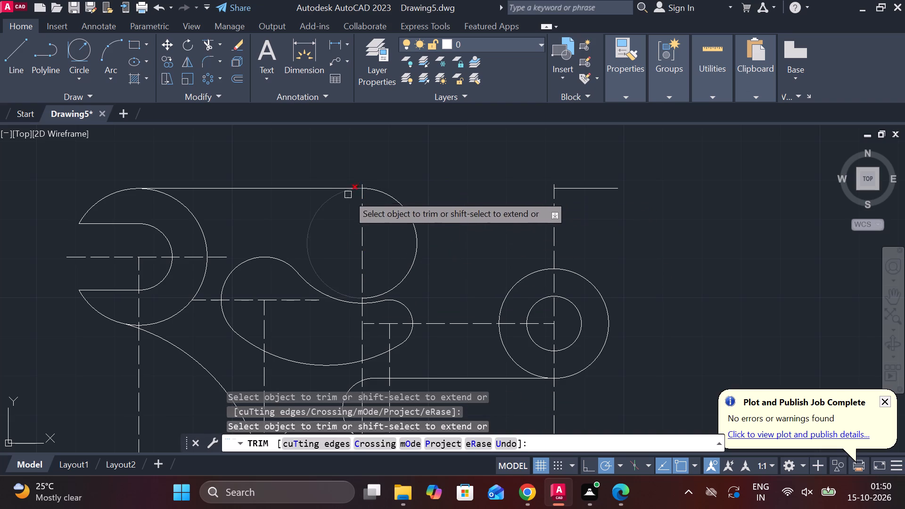
pyautogui.click(316, 221)
pyautogui.press('Escape')
# Draw a horizontal line about 40 units long from the right-hand boss's top quadrant leftward across the upper arc.
pyautogui.press('l')
pyautogui.press('Return')
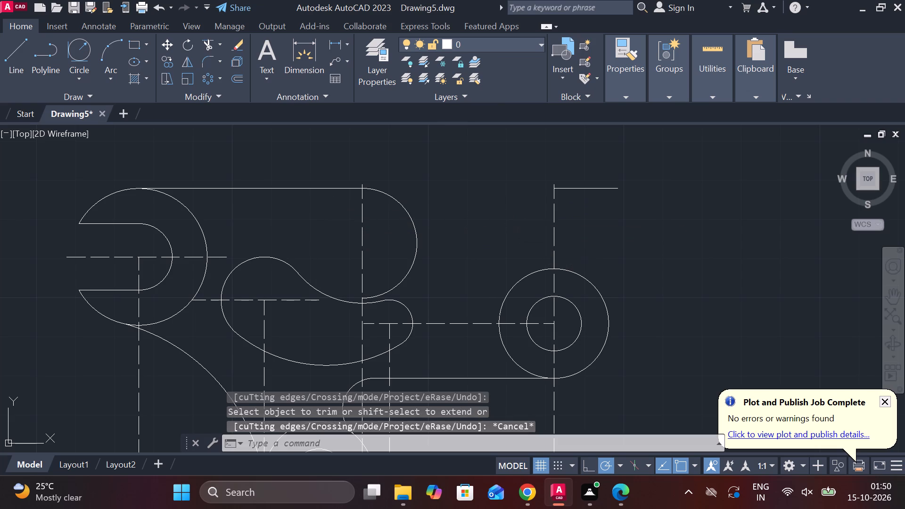
pyautogui.click(556, 266)
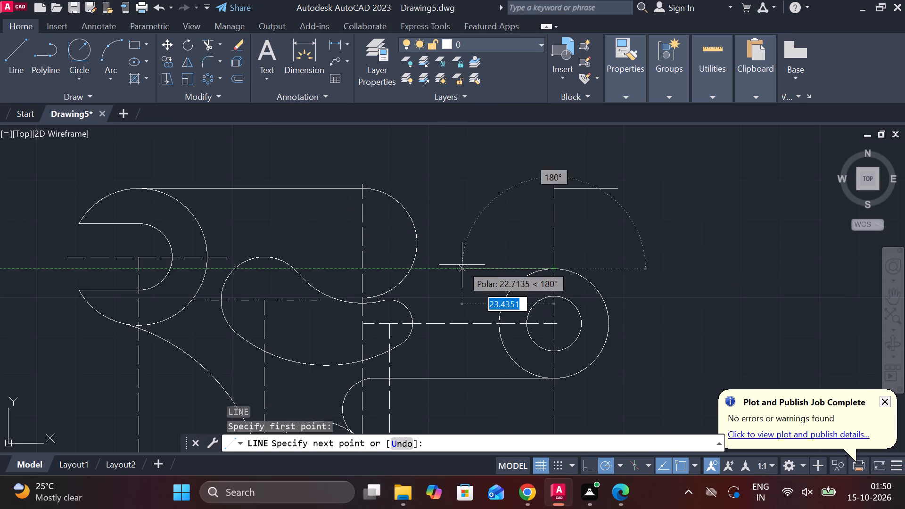
pyautogui.click(395, 263)
pyautogui.press('Escape')
# Trim the end of the new horizontal line inside the upper arc and the part of the arc below that line.
pyautogui.write('TR')
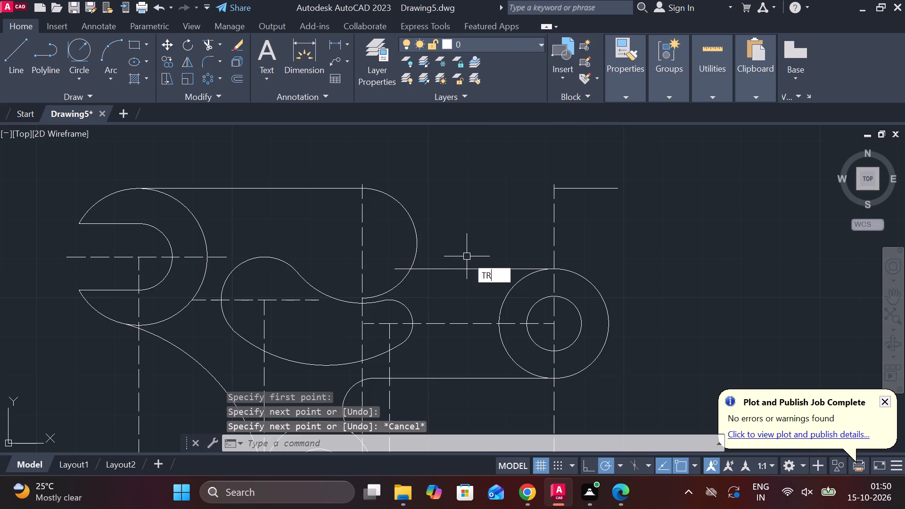
pyautogui.press('space')
pyautogui.click(403, 268)
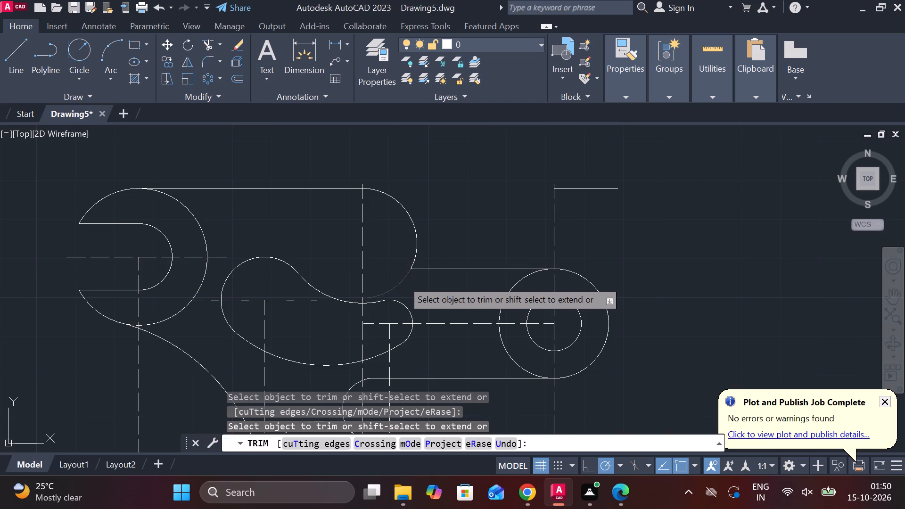
pyautogui.click(403, 280)
pyautogui.press('Escape')
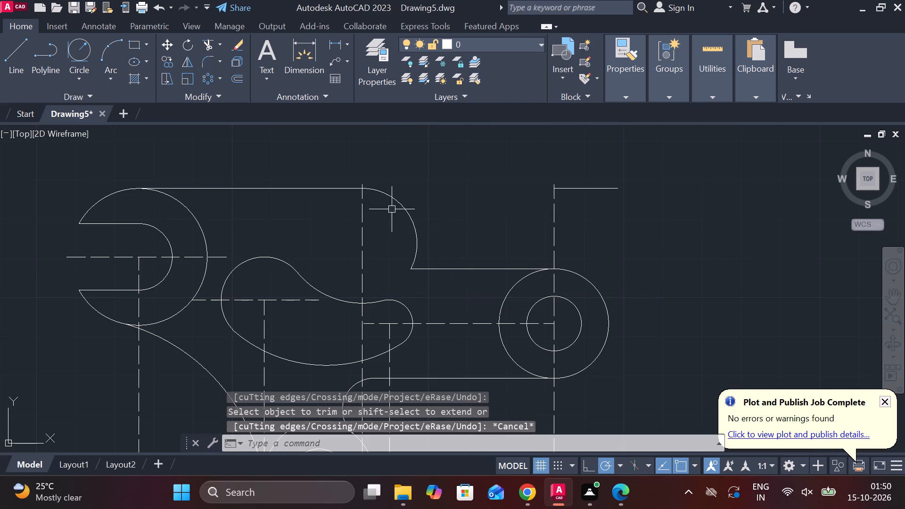
# Draw a radius 11 circle tangent to the upper arc and the horizontal line from the right-hand boss.
pyautogui.click(84, 54)
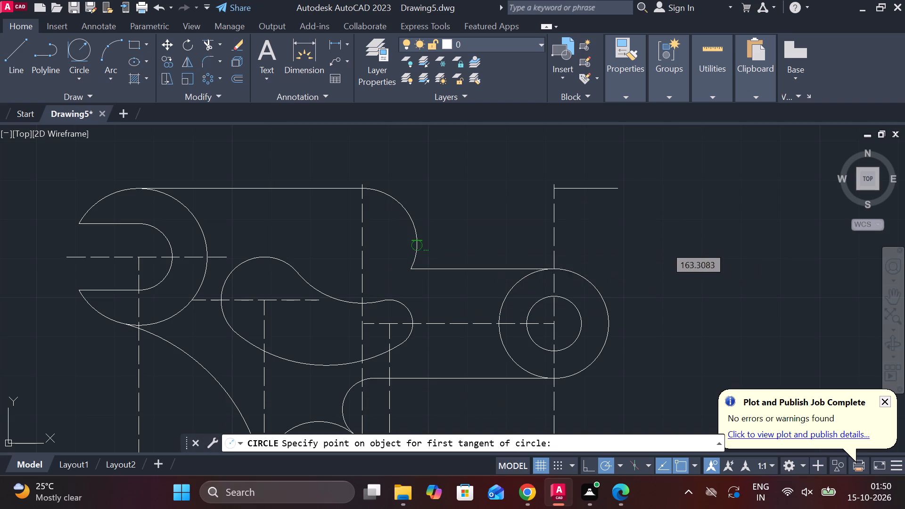
pyautogui.click(426, 246)
pyautogui.click(452, 265)
pyautogui.write('11')
pyautogui.press('space')
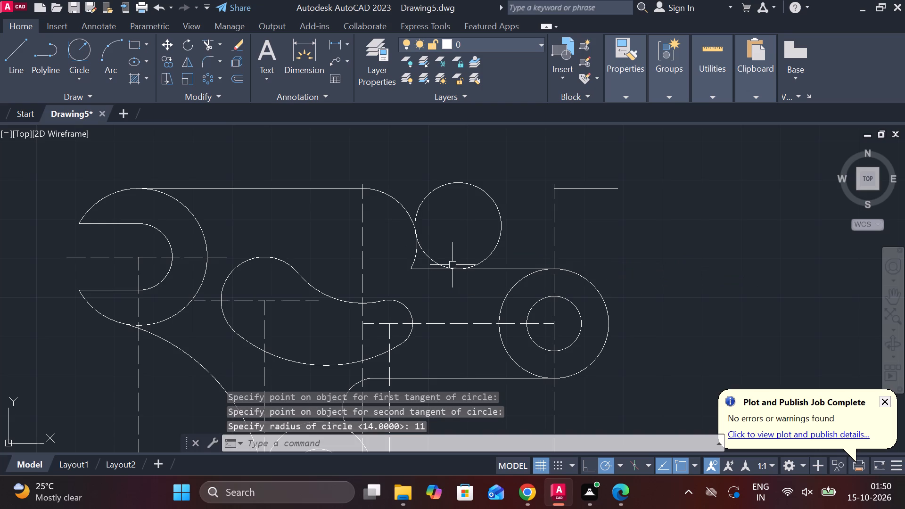
# Trim the line and arc ends at the corner and the excess radius 11 circle, keeping only the tangent connecting arc.
pyautogui.write('TR')
pyautogui.press('space')
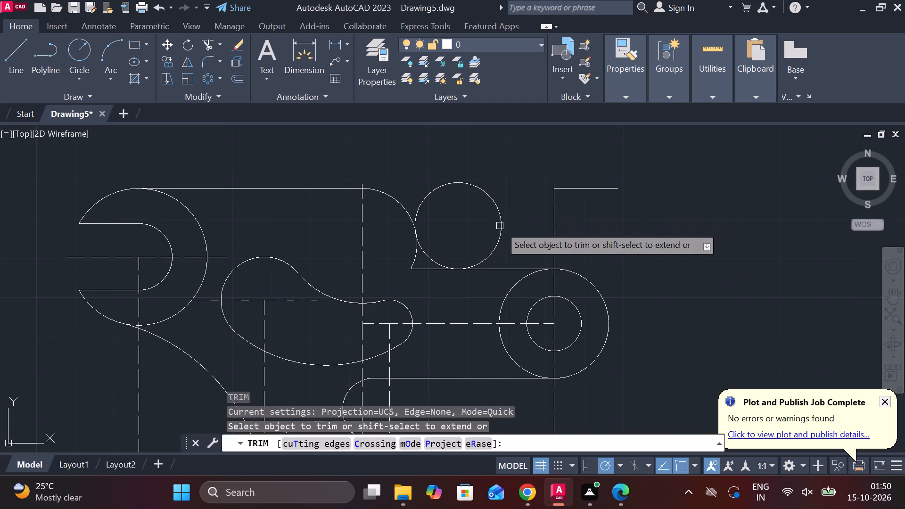
pyautogui.click(425, 272)
pyautogui.click(417, 264)
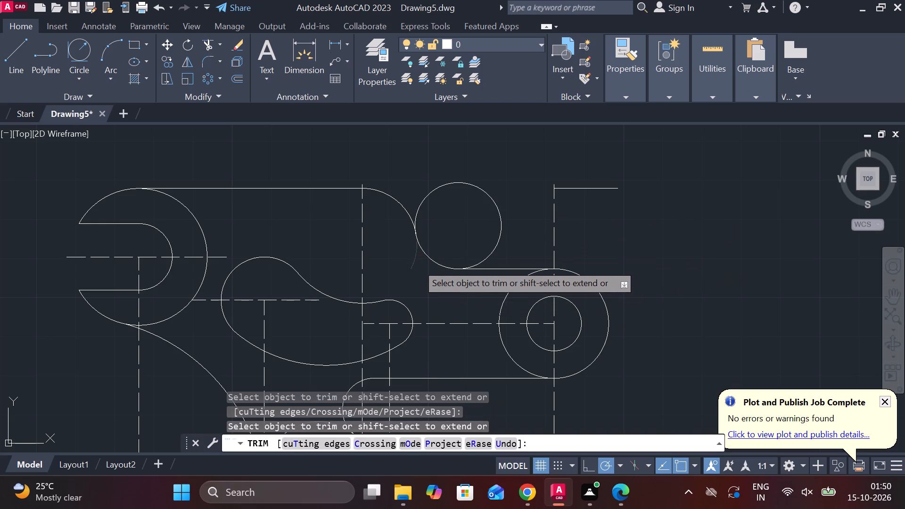
pyautogui.click(486, 257)
pyautogui.moveTo(483, 232); pyautogui.dragTo(566, 215, button='middle')
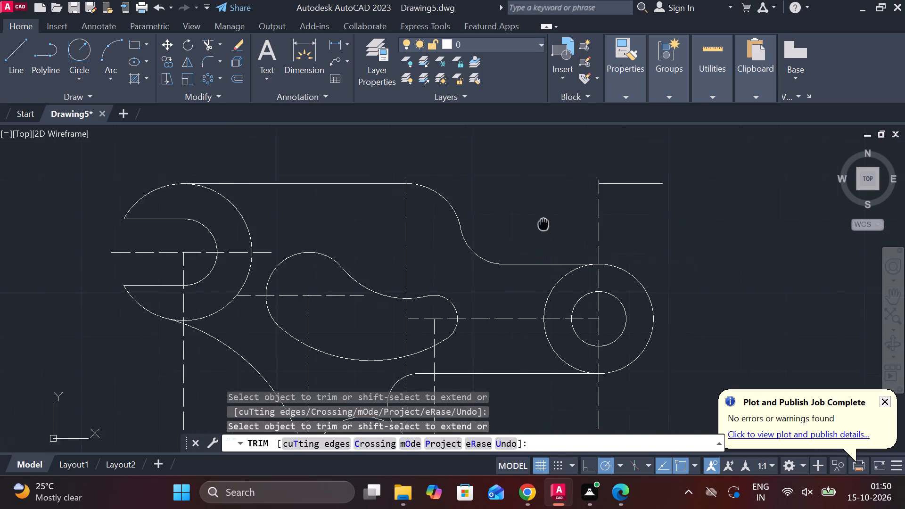
pyautogui.moveTo(566, 215); pyautogui.dragTo(574, 211, button='middle')
pyautogui.press('Escape')
# Draw a circle of diameter 14 at the center of the upper radius 14 arc.
pyautogui.write('C')
pyautogui.press('space')
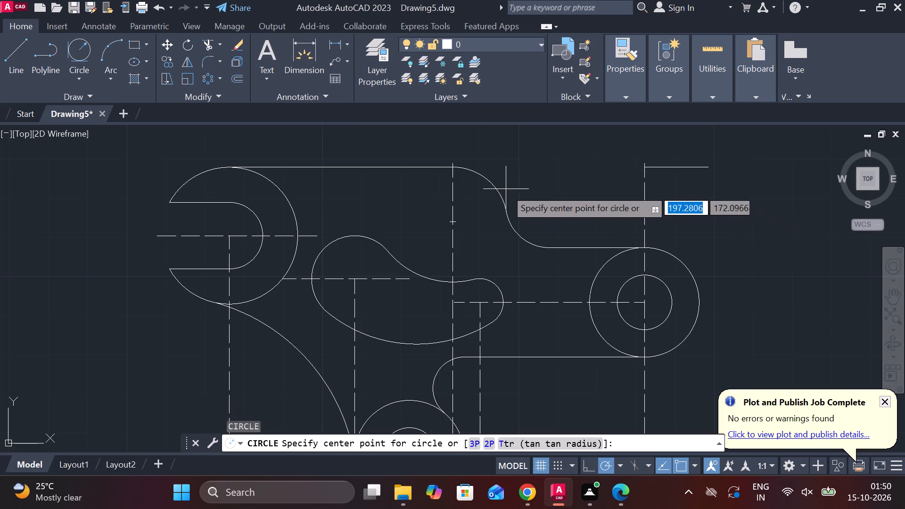
pyautogui.click(460, 223)
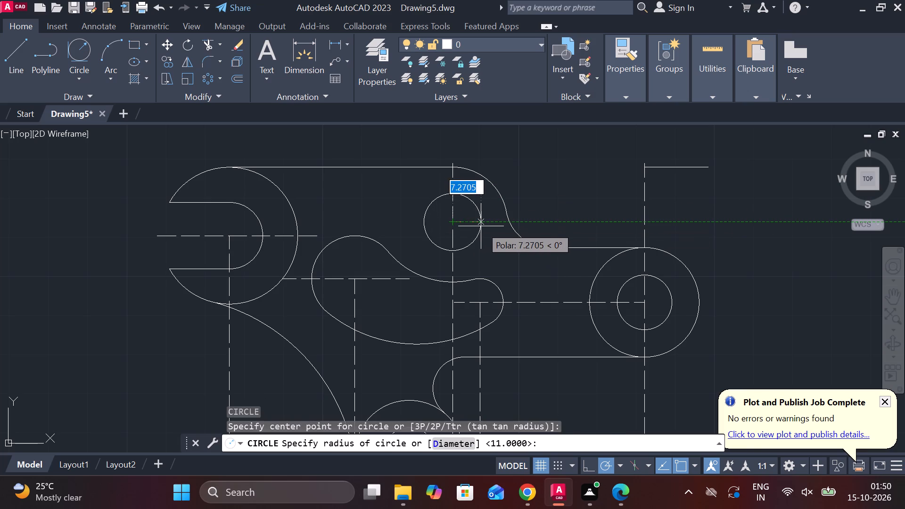
pyautogui.write('D 14')
pyautogui.press('space')
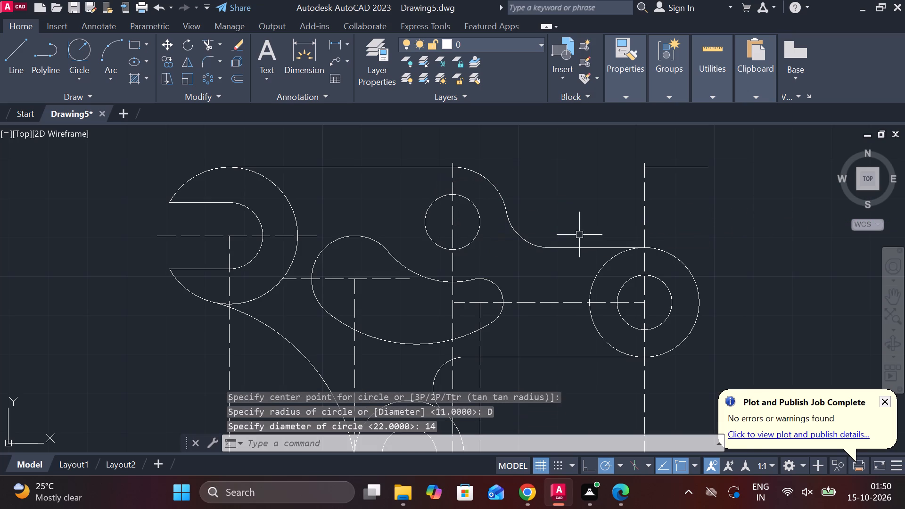
# Erase the leftover horizontal line segment above the right-hand boss.
pyautogui.scroll(-1, 563, 201)
pyautogui.moveTo(564, 203); pyautogui.dragTo(511, 178, button='middle')
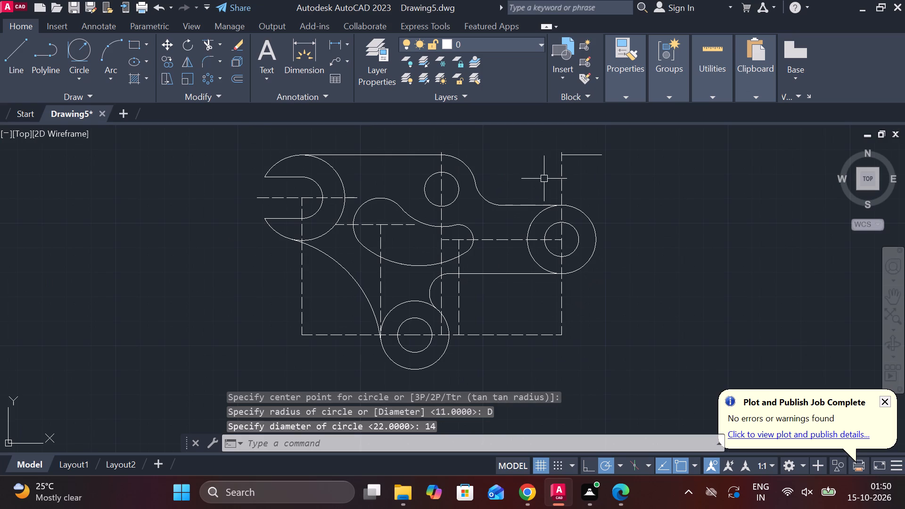
pyautogui.click(585, 156)
pyautogui.write('E')
pyautogui.press('space')
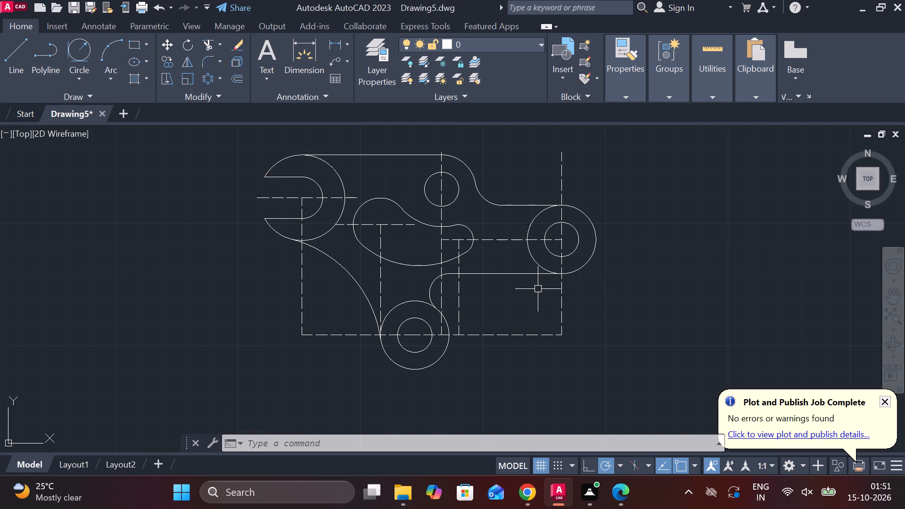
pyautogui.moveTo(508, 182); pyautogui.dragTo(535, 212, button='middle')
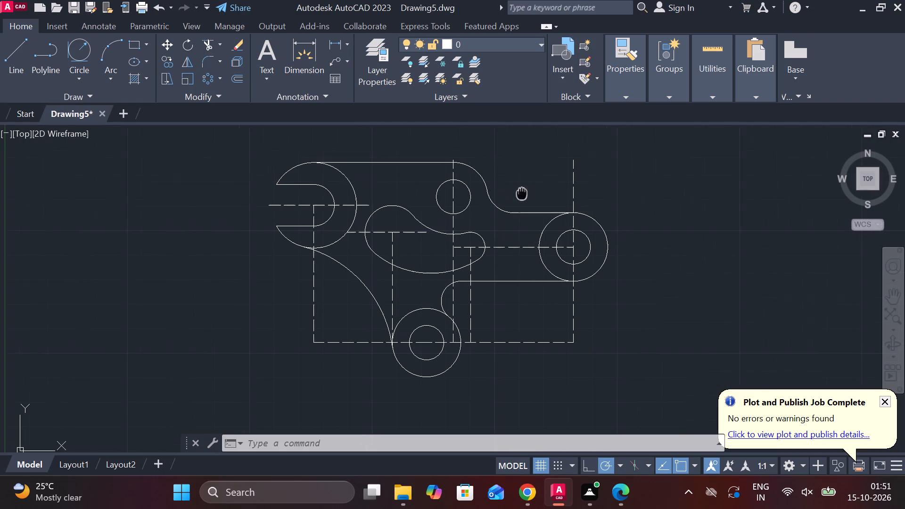
# Add a horizontal linear dimension between the cutout's right-hand vertical construction line and the right boss's vertical centerline, below the right arm.
pyautogui.moveTo(535, 212); pyautogui.dragTo(556, 230, button='middle')
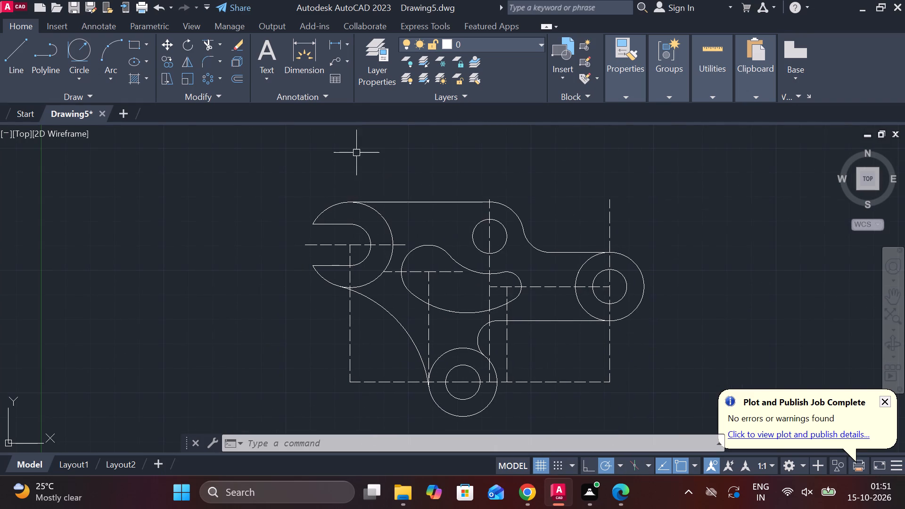
pyautogui.click(351, 43)
pyautogui.click(355, 72)
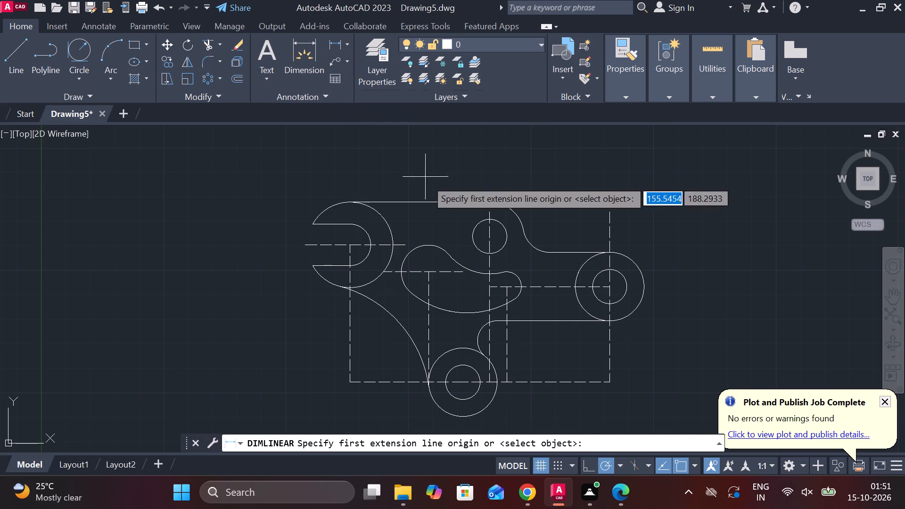
pyautogui.moveTo(492, 252); pyautogui.dragTo(520, 172, button='middle')
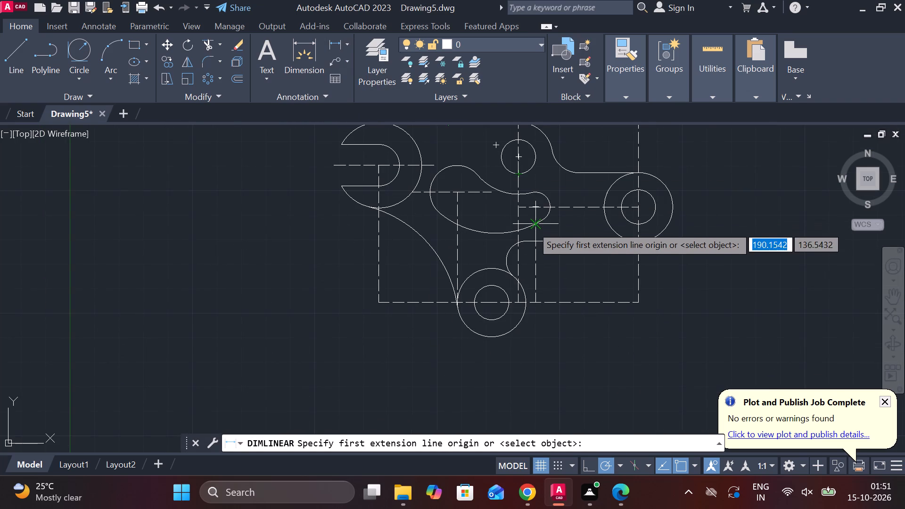
pyautogui.scroll(1, 532, 228)
pyautogui.moveTo(537, 263); pyautogui.dragTo(542, 263)
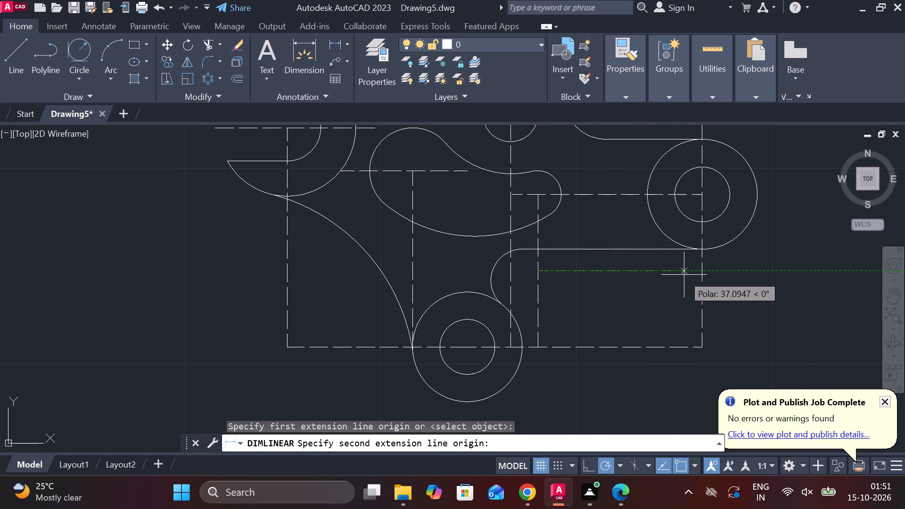
pyautogui.click(698, 274)
pyautogui.click(658, 274)
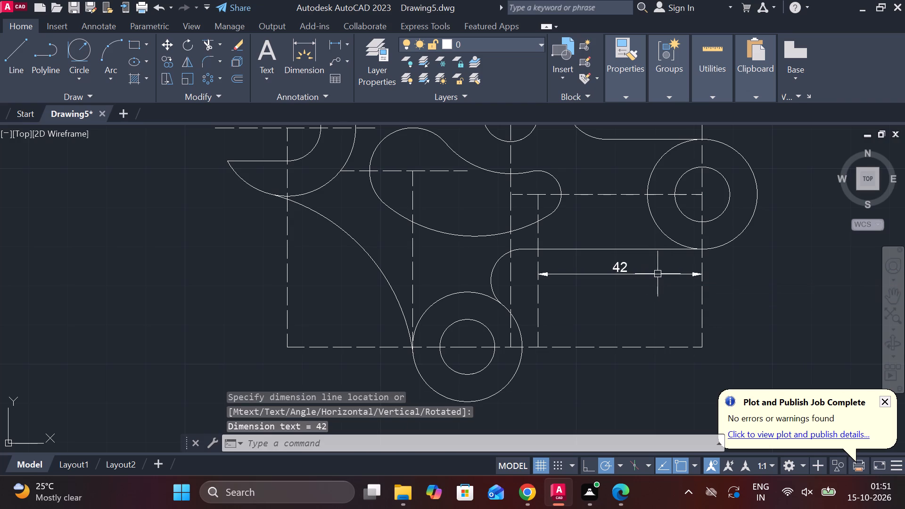
# Add a horizontal linear dimension between the two vertical construction lines through the cutout's end arc centers, placed below the cutout.
pyautogui.moveTo(643, 269); pyautogui.dragTo(661, 230, button='middle')
pyautogui.press('space')
pyautogui.moveTo(565, 223); pyautogui.dragTo(564, 282, button='middle')
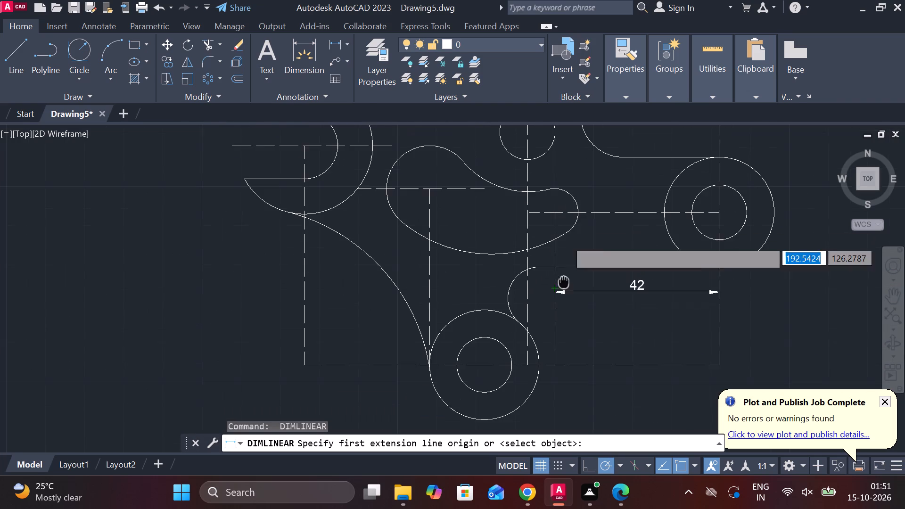
pyautogui.moveTo(564, 282); pyautogui.dragTo(564, 274, button='middle')
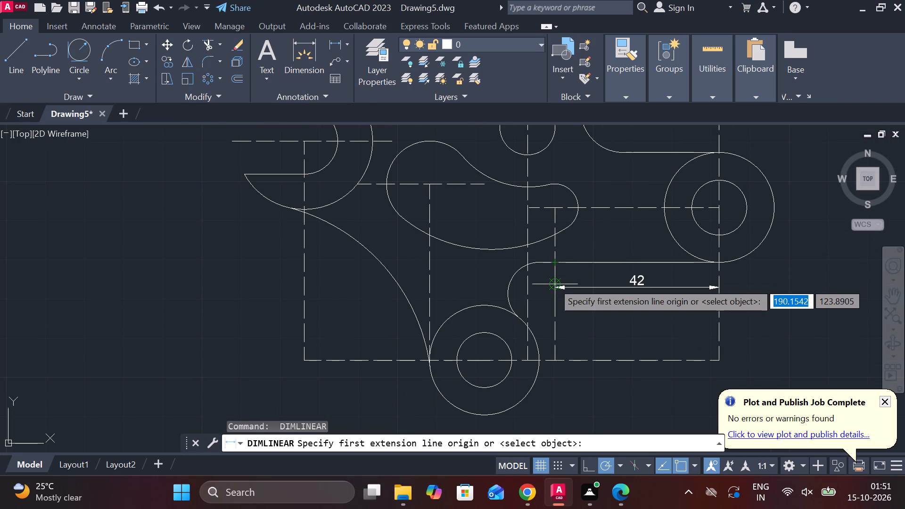
pyautogui.click(553, 284)
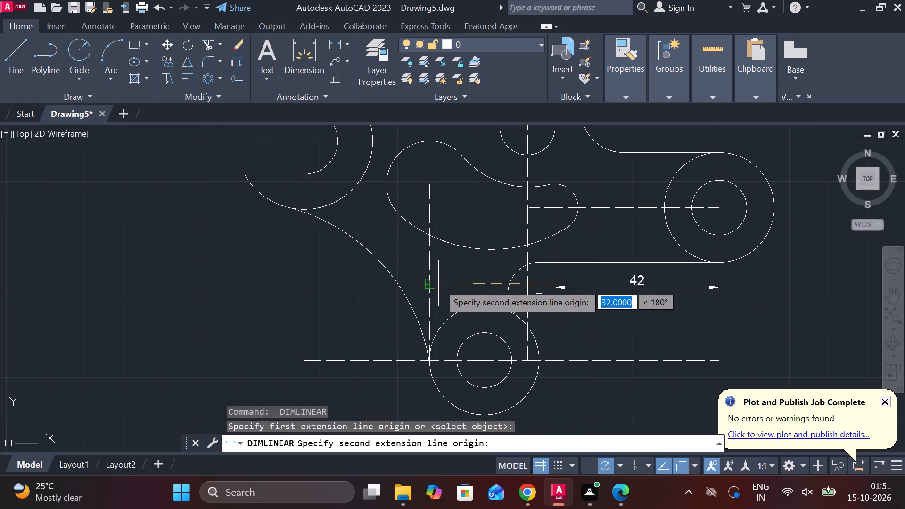
pyautogui.click(438, 283)
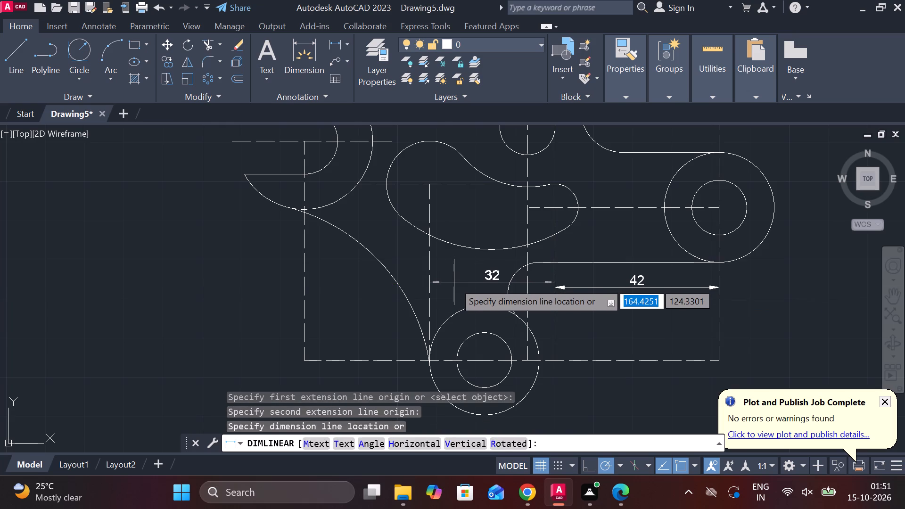
pyautogui.click(454, 282)
# Dimension the horizontal distance between the upper hole's vertical centerline and the right boss's centerline, placing it above the part.
pyautogui.moveTo(490, 271); pyautogui.dragTo(505, 253, button='middle')
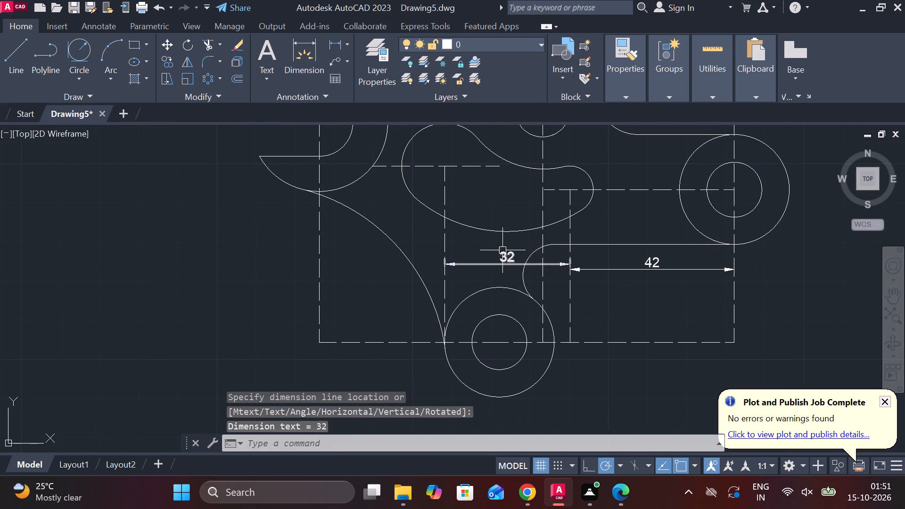
pyautogui.moveTo(494, 250); pyautogui.dragTo(503, 299, button='middle')
pyautogui.scroll(-1, 510, 270)
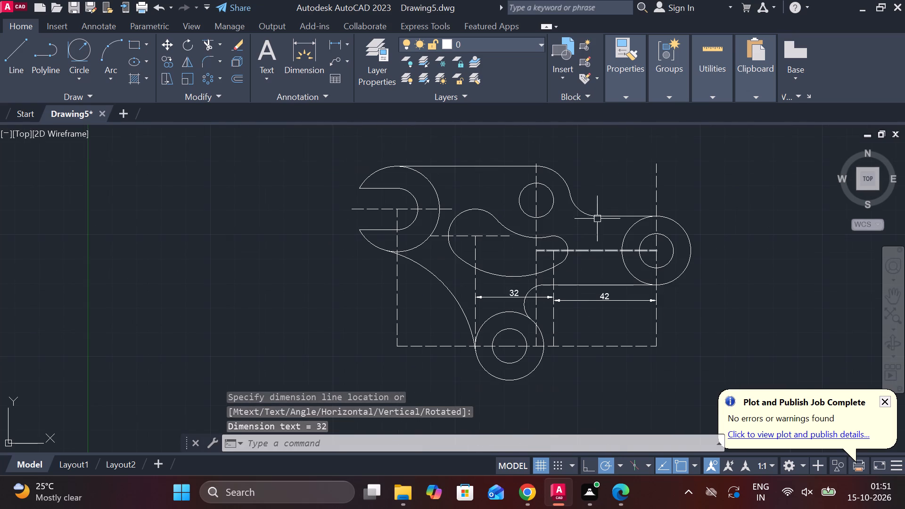
pyautogui.press('space')
pyautogui.click(537, 169)
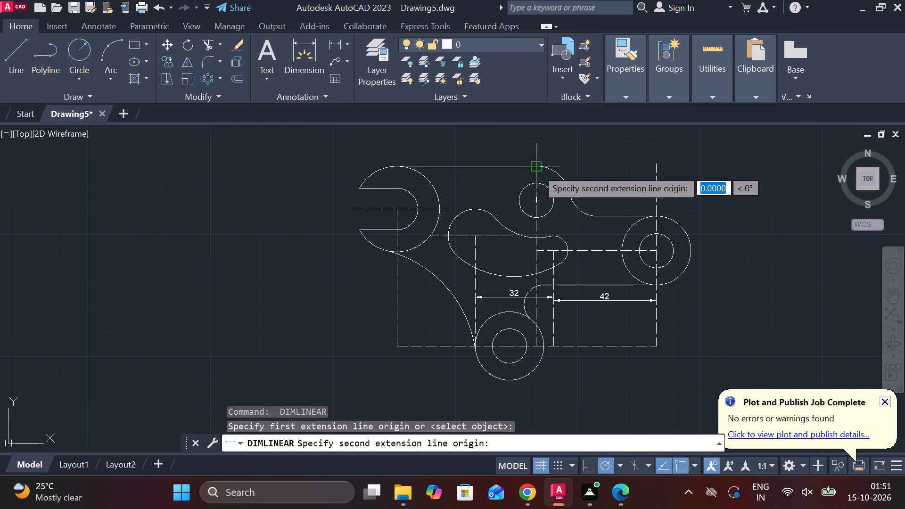
pyautogui.click(659, 171)
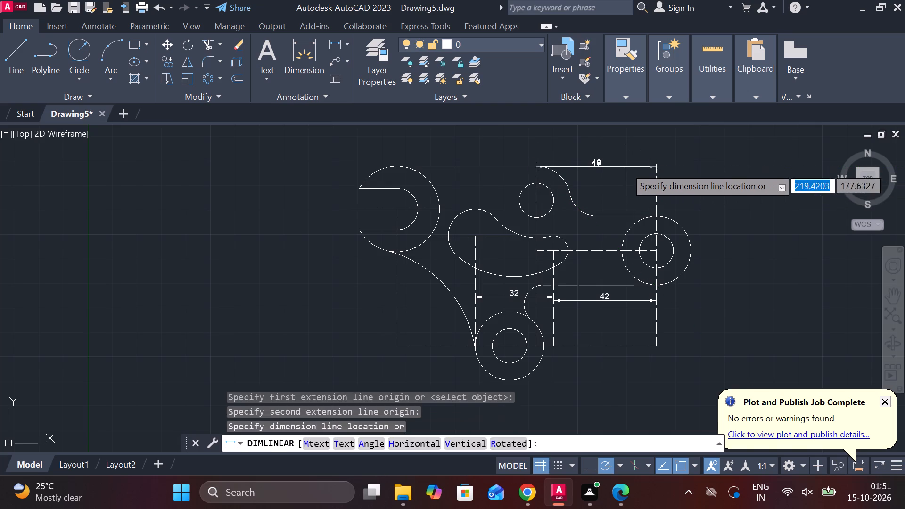
pyautogui.click(603, 154)
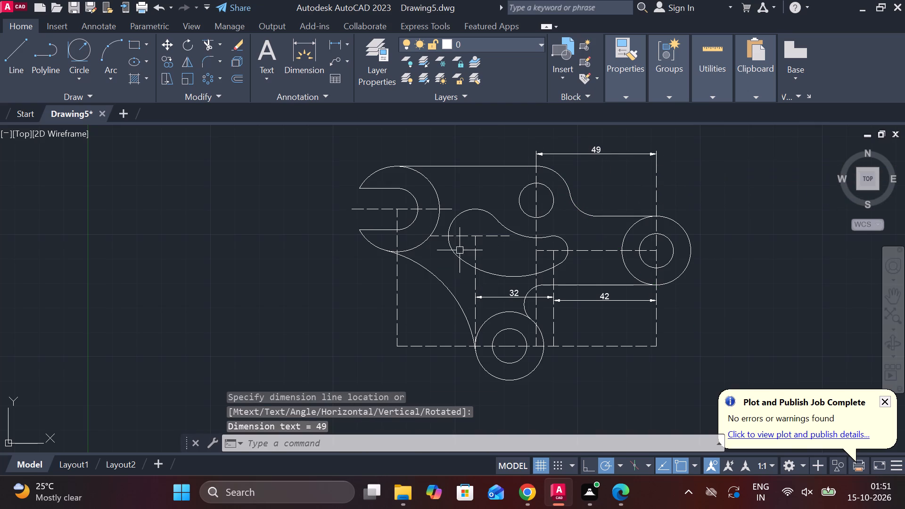
# Dimension the vertical distance from the right boss's center to the bottom construction line, placing it to the right of the part.
pyautogui.press('space')
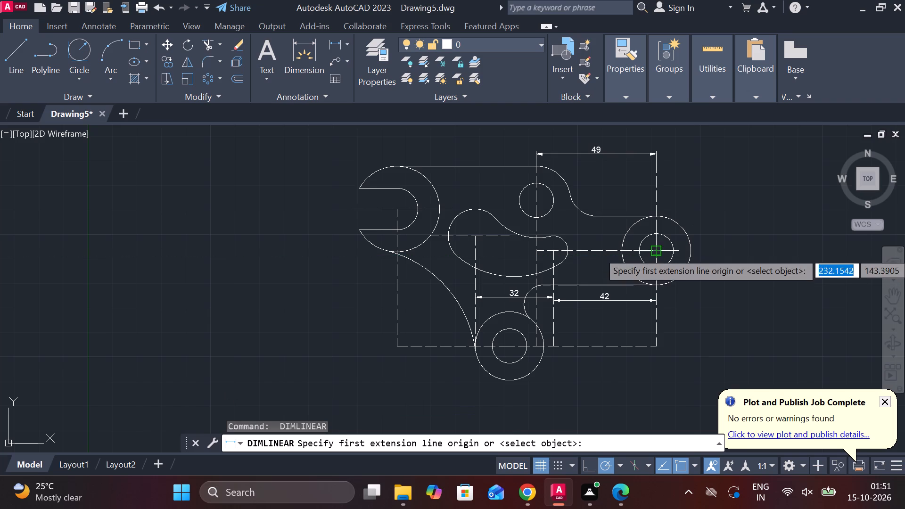
pyautogui.click(657, 252)
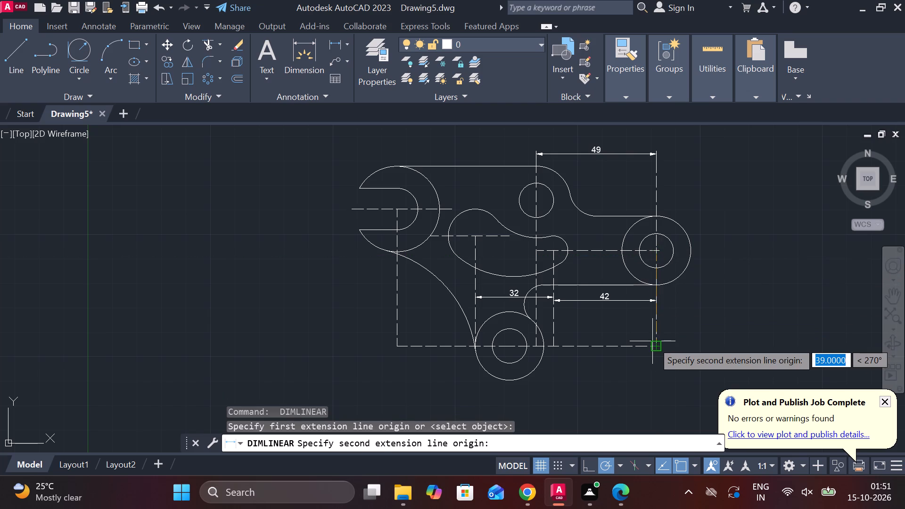
pyautogui.click(657, 344)
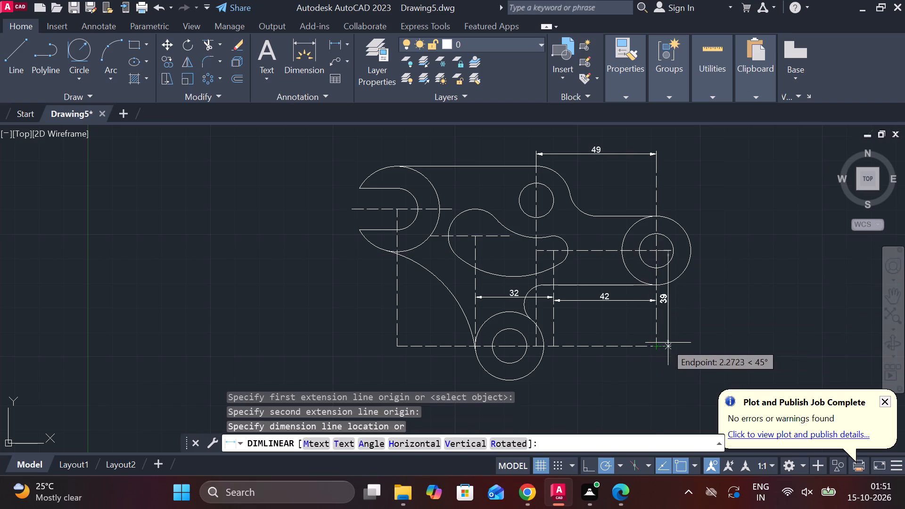
pyautogui.click(716, 325)
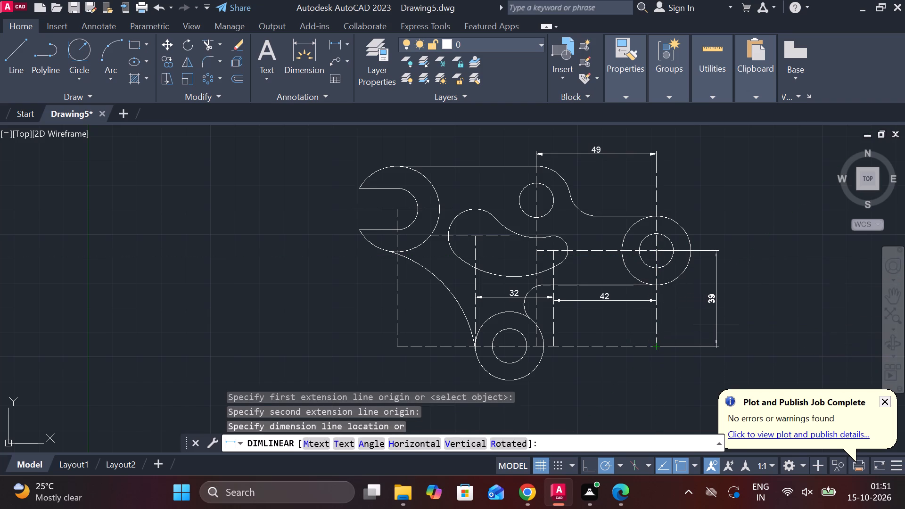
# Dimension the horizontal distance from the right boss's centerline to the bottom boss's center, placing it below the part.
pyautogui.moveTo(655, 329); pyautogui.dragTo(645, 274, button='middle')
pyautogui.press('space')
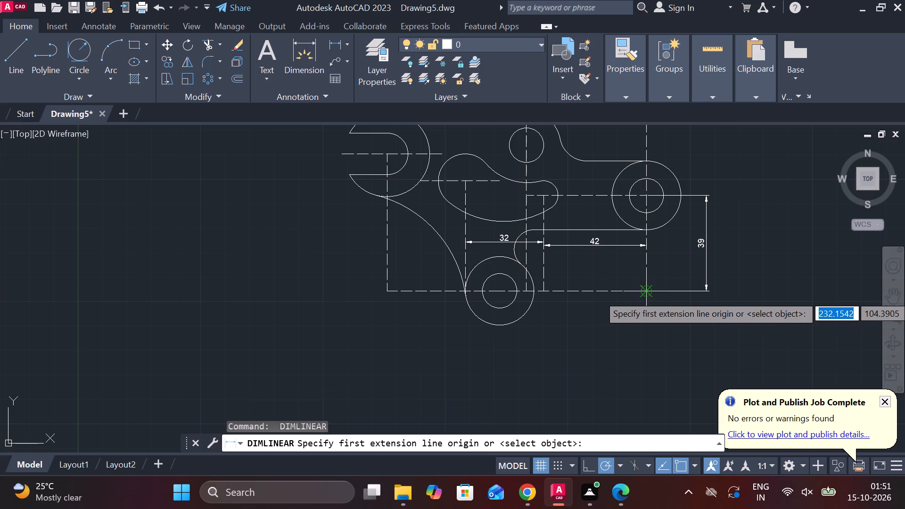
pyautogui.click(650, 293)
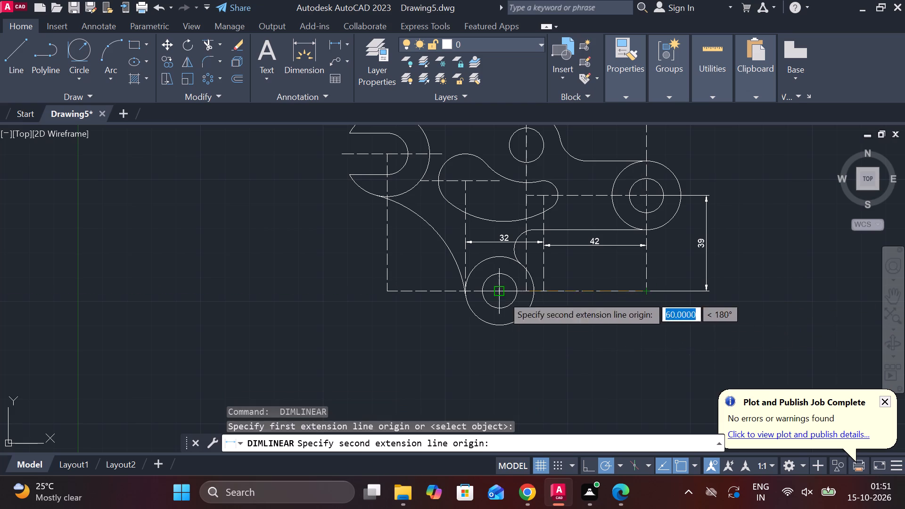
pyautogui.click(502, 295)
pyautogui.click(578, 337)
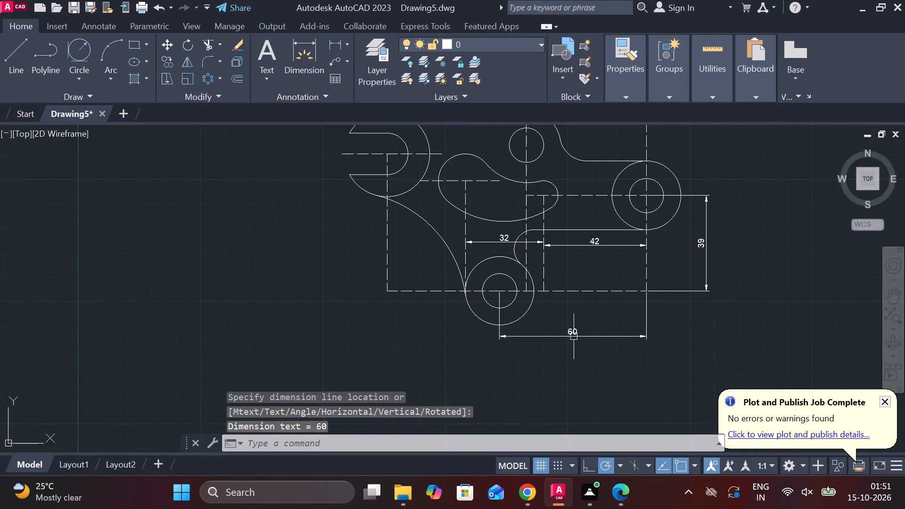
# Dimension the horizontal distance from the slotted end's vertical construction line to the bottom boss's center, placing it below the part.
pyautogui.moveTo(427, 334); pyautogui.dragTo(571, 329, button='middle')
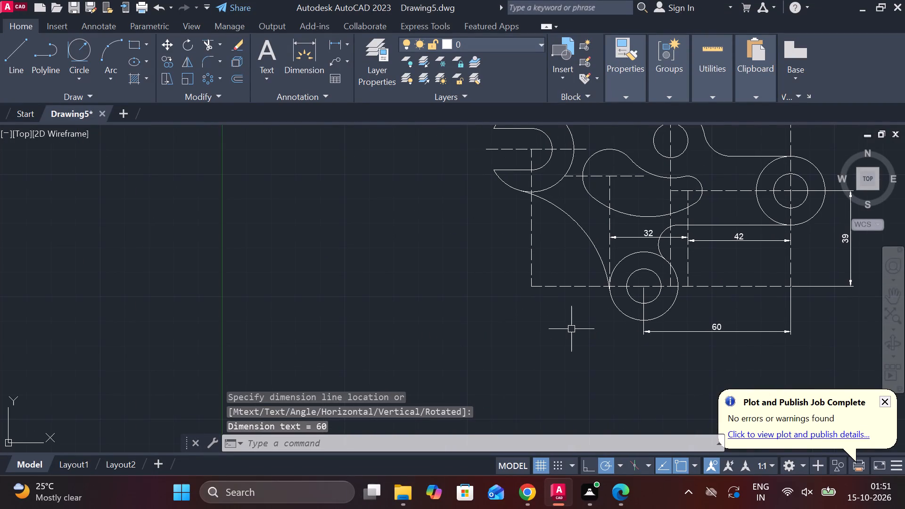
pyautogui.press('space')
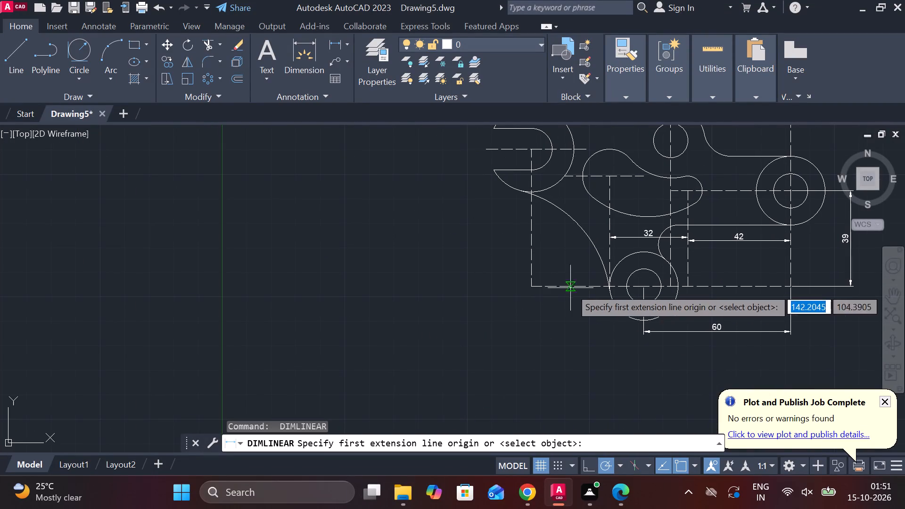
pyautogui.click(533, 288)
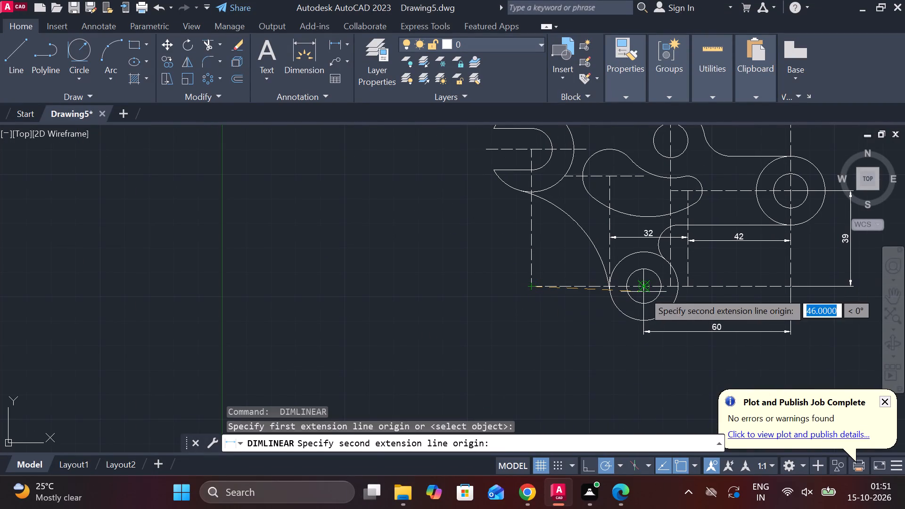
pyautogui.click(643, 292)
pyautogui.click(635, 326)
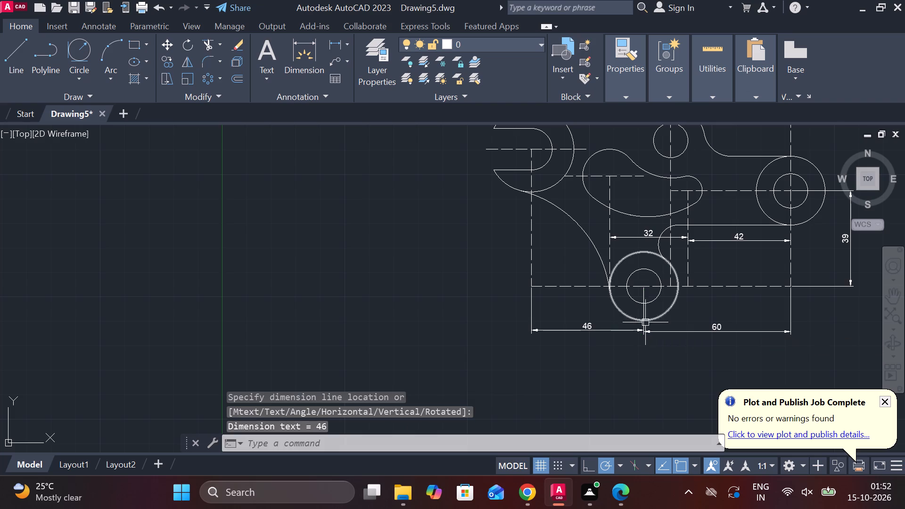
# Reposition the text and line of the 46 dimension slightly, keeping it beside the 60 dimension below the part.
pyautogui.scroll(1, 627, 326)
pyautogui.scroll(1, 574, 326)
pyautogui.click(562, 328)
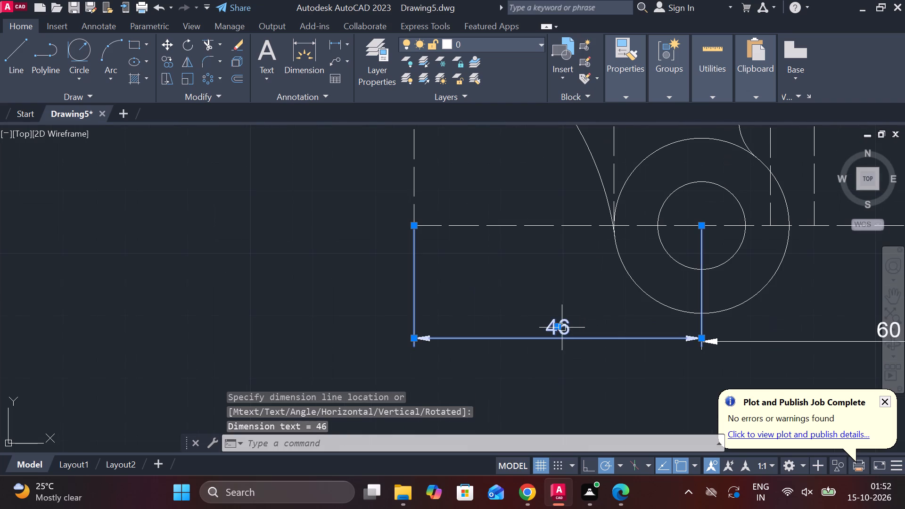
pyautogui.click(560, 327)
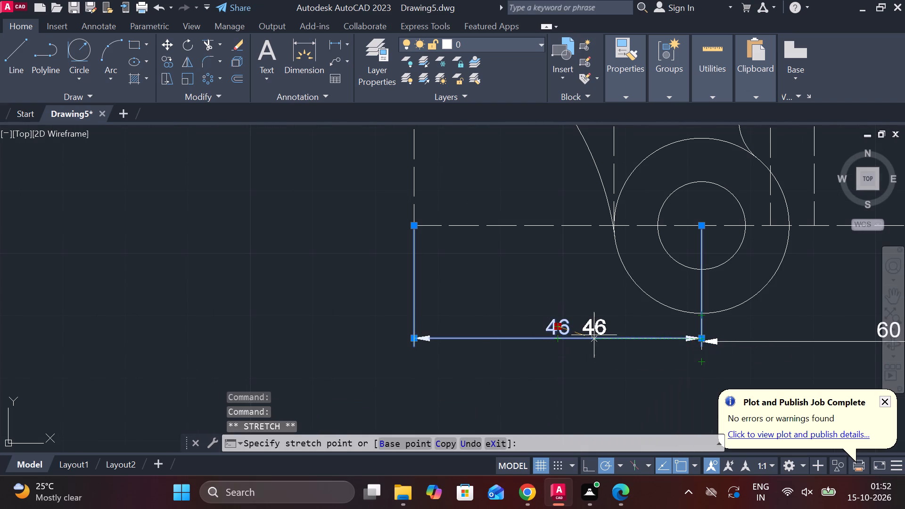
pyautogui.scroll(2, 566, 333)
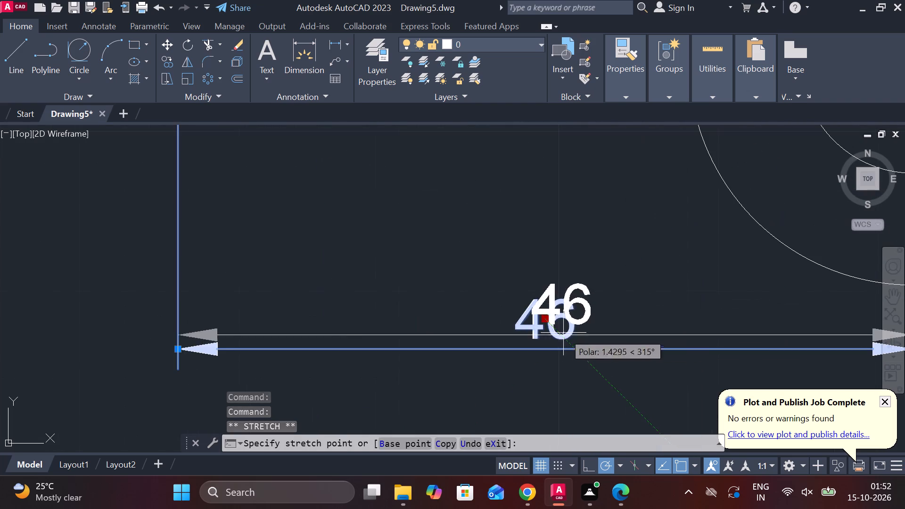
pyautogui.click(558, 358)
pyautogui.scroll(-1, 576, 333)
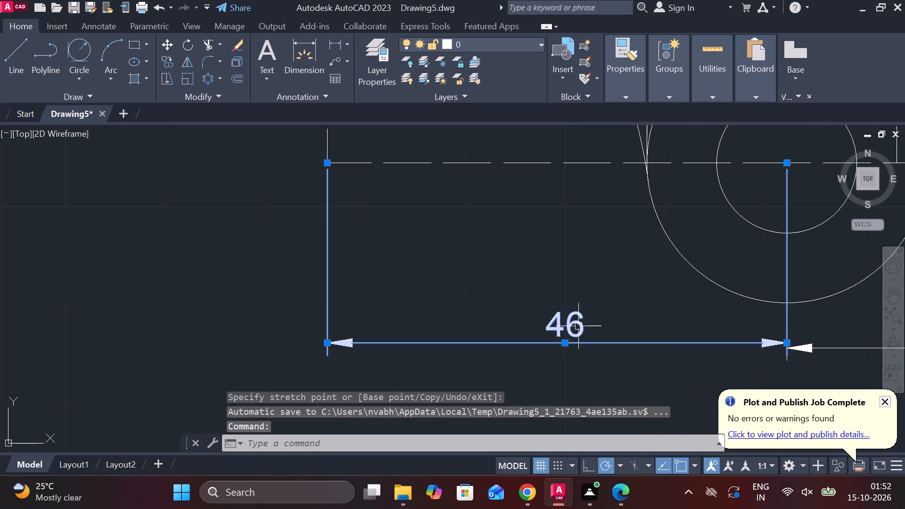
pyautogui.press('`')
pyautogui.press('Escape')
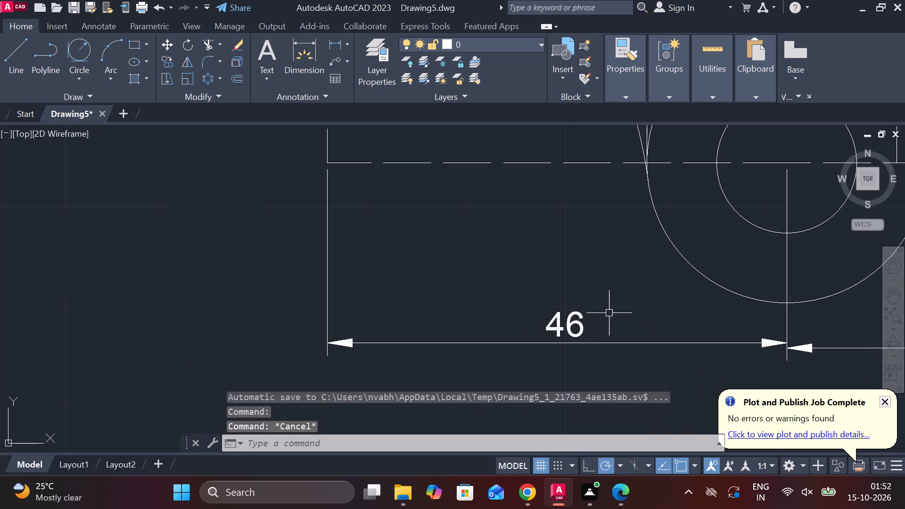
pyautogui.press('Escape')
# Dimension the vertical distance from the cutout's left horizontal construction line to the bottom construction line, placing it left of the cutout.
pyautogui.scroll(-3, 611, 310)
pyautogui.moveTo(596, 304); pyautogui.dragTo(535, 320, button='middle')
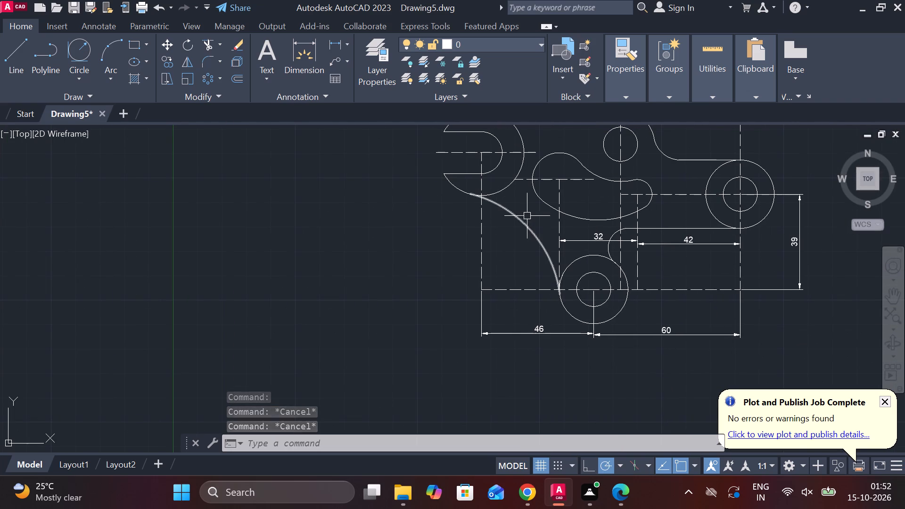
pyautogui.scroll(1, 527, 181)
pyautogui.press('space')
pyautogui.click(518, 187)
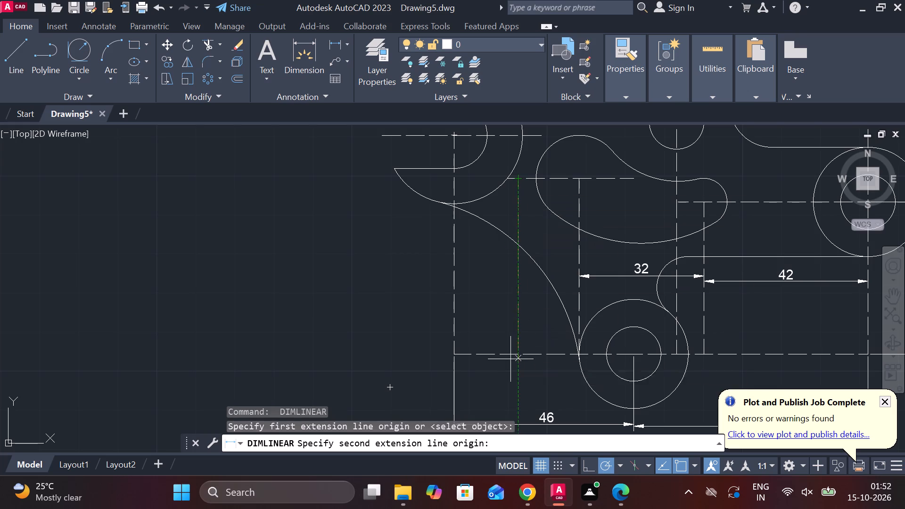
pyautogui.click(518, 357)
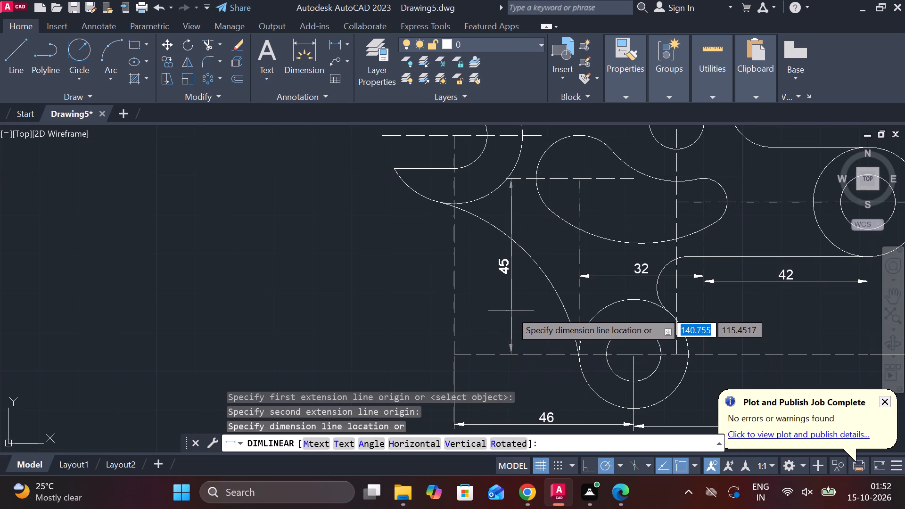
pyautogui.click(519, 310)
pyautogui.moveTo(502, 310); pyautogui.dragTo(520, 339, button='middle')
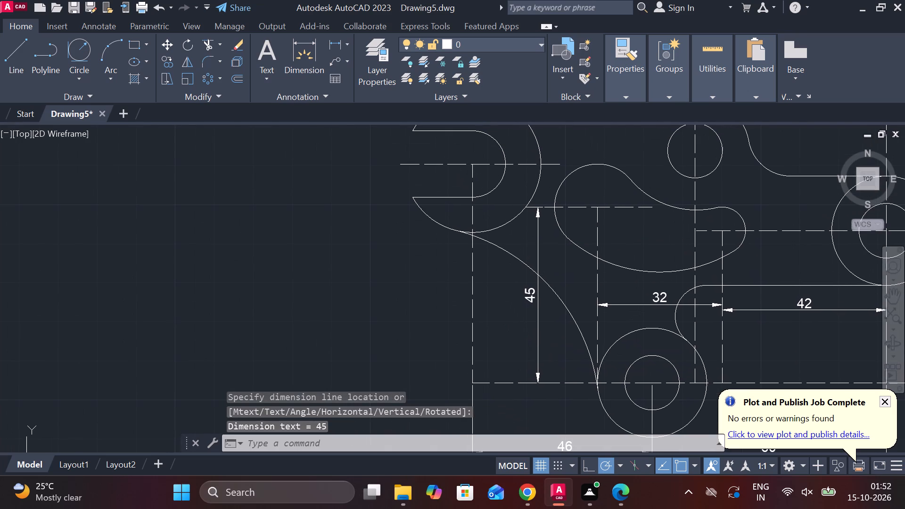
# Dimension the vertical distance from the slotted end's center to the bottom construction line, placing it left of the part.
pyautogui.press('space')
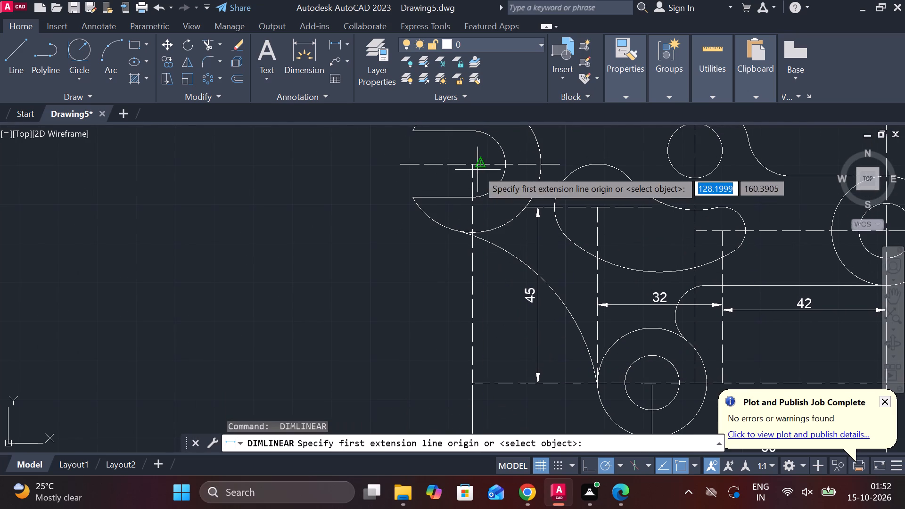
pyautogui.click(470, 168)
pyautogui.click(475, 383)
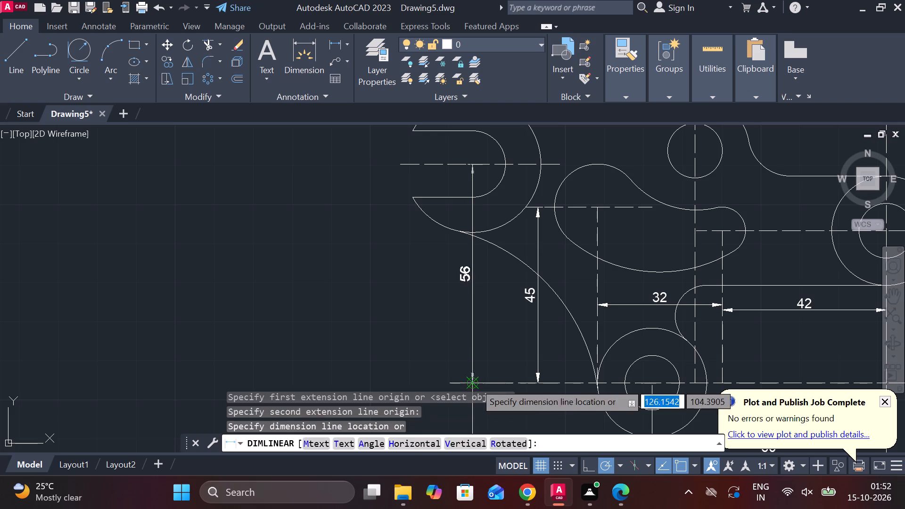
pyautogui.click(354, 347)
# Add a diameter dimension to the slotted end's outer arc, placing the text outside the arc to its upper left.
pyautogui.moveTo(386, 333); pyautogui.dragTo(382, 354, button='middle')
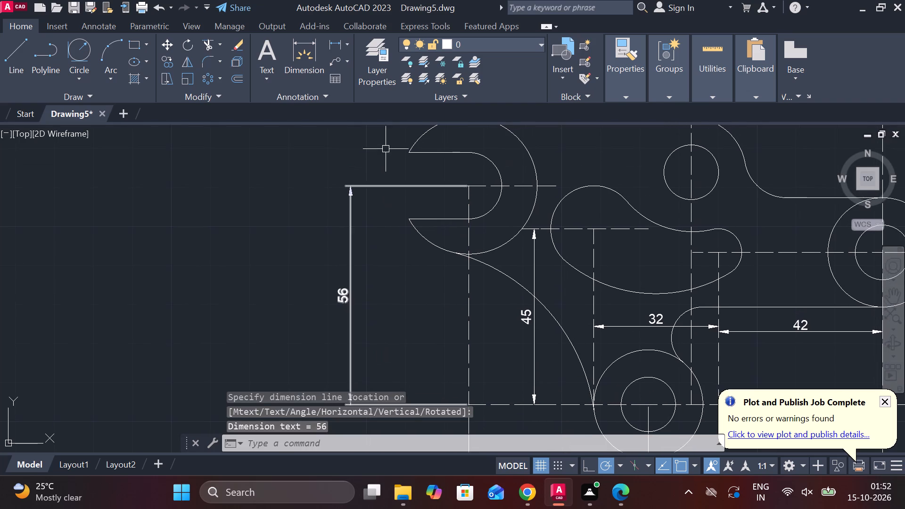
pyautogui.click(352, 49)
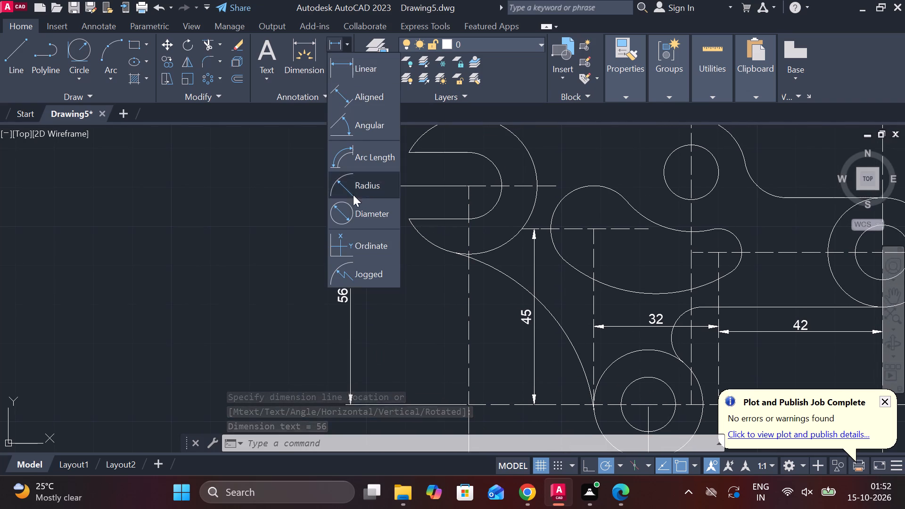
pyautogui.click(353, 216)
pyautogui.moveTo(407, 192); pyautogui.dragTo(236, 357, button='middle')
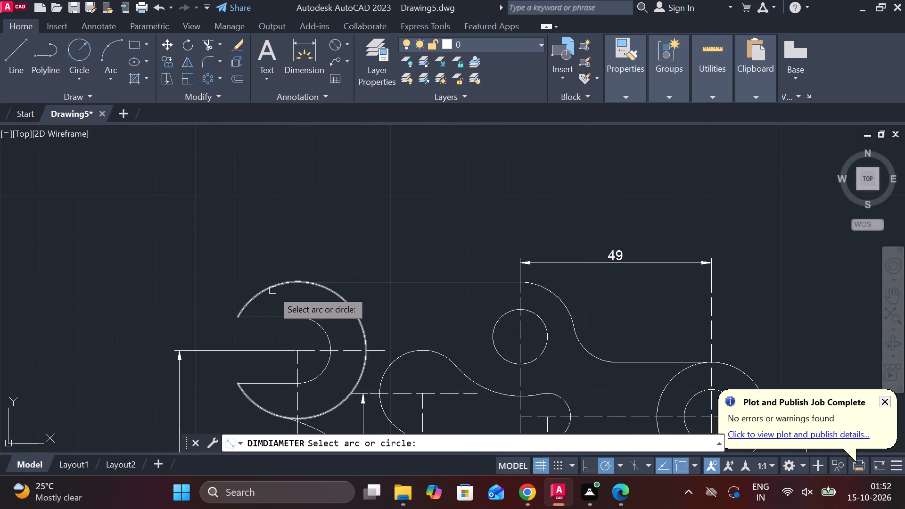
pyautogui.click(272, 290)
pyautogui.click(202, 239)
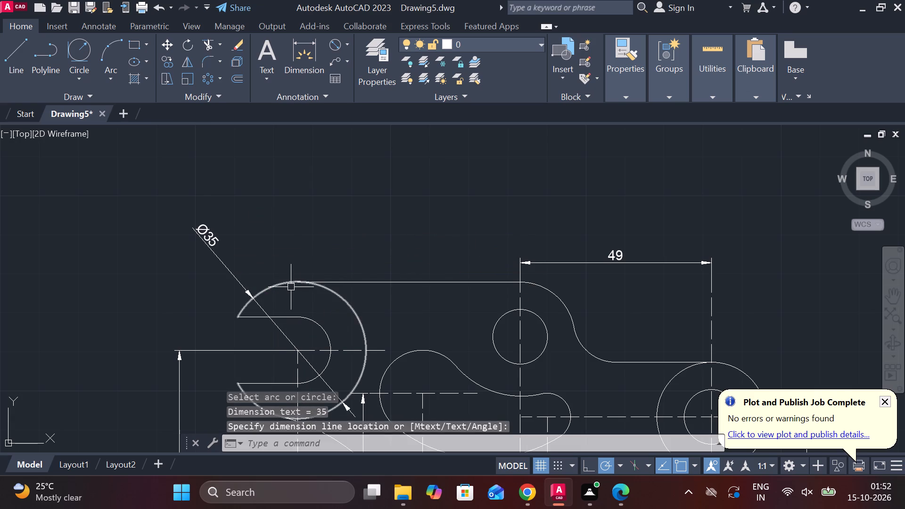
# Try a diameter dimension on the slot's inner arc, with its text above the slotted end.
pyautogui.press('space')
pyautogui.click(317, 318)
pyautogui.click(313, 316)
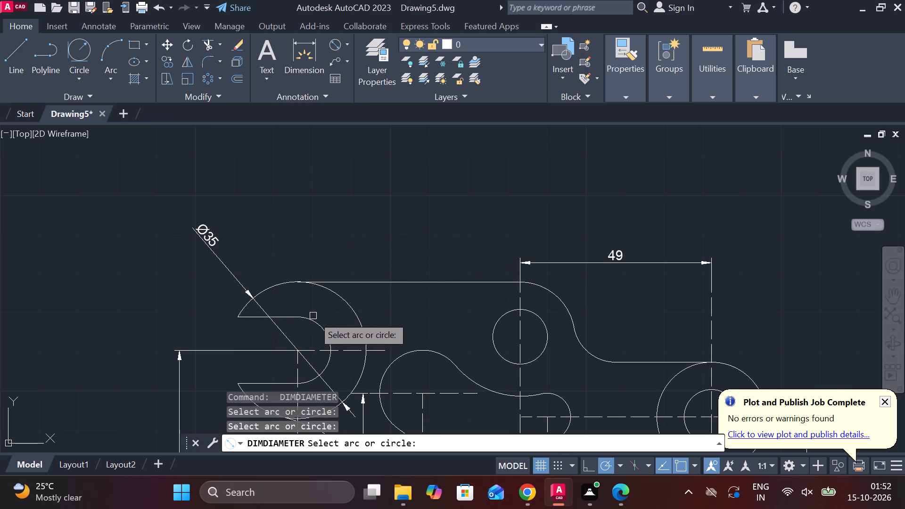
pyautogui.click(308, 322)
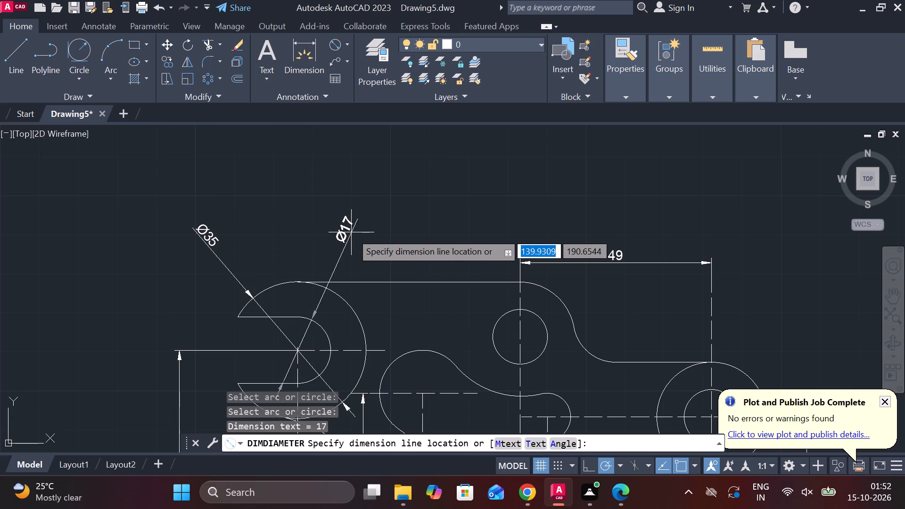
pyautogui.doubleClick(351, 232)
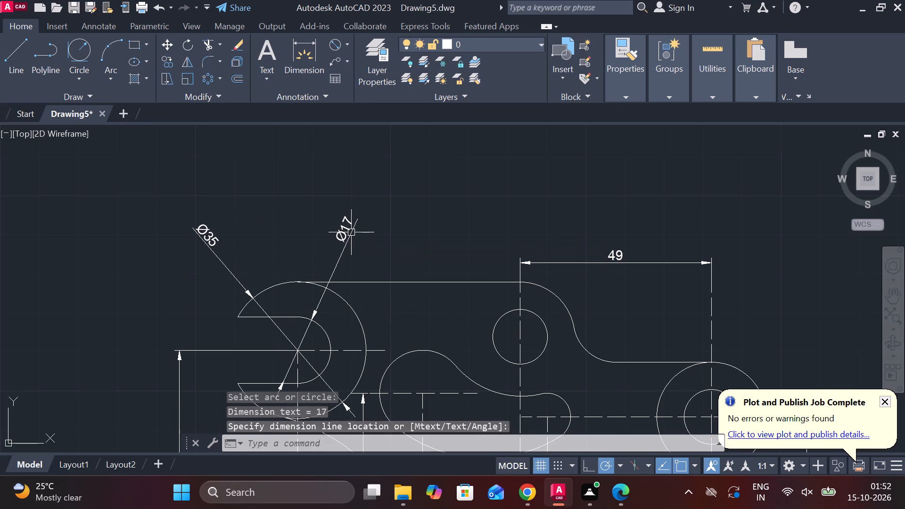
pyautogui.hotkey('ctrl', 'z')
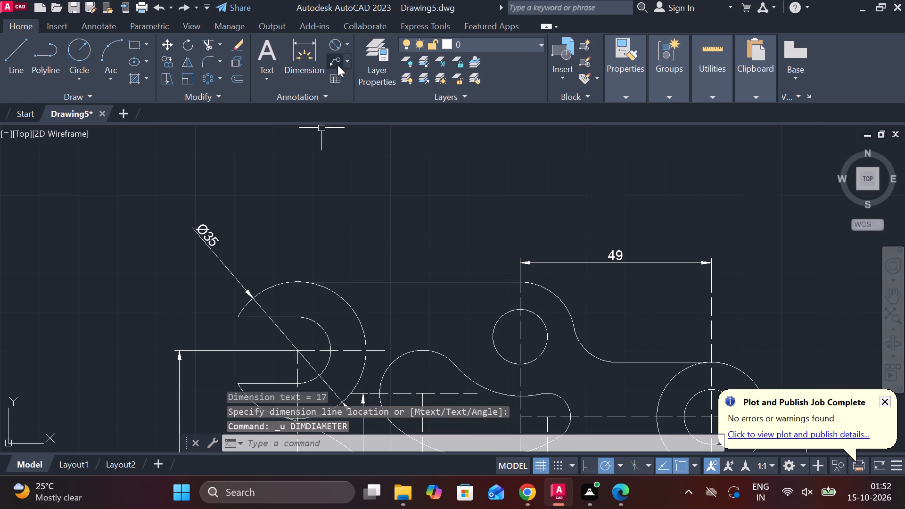
# Add a radius dimension to the slot's inner arc, placing the text above the slotted end.
pyautogui.click(350, 48)
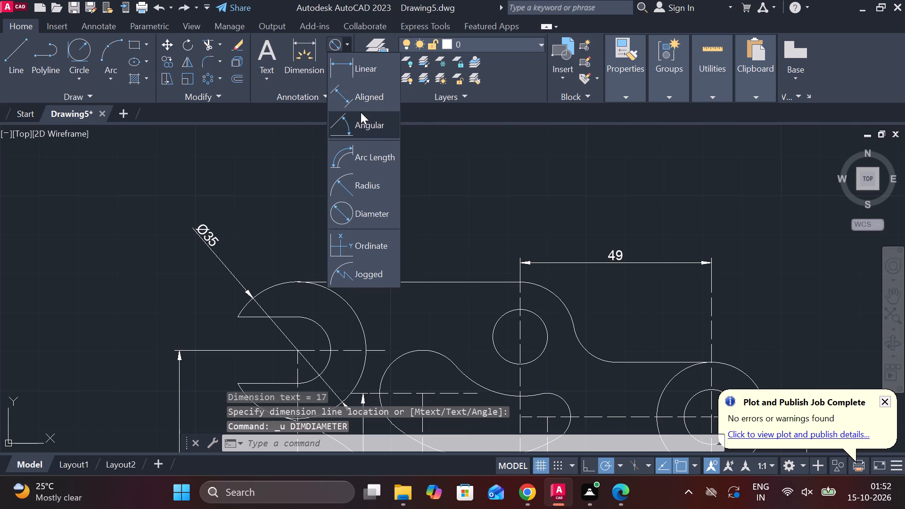
pyautogui.click(356, 176)
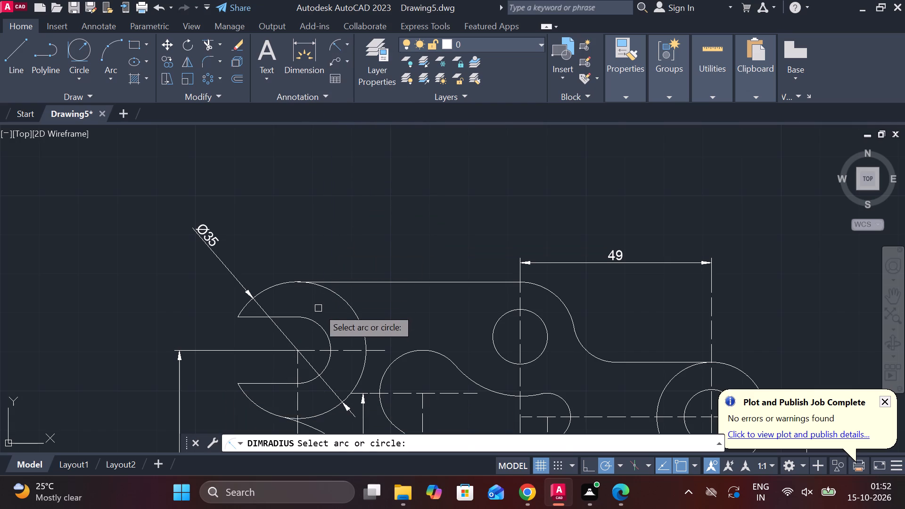
pyautogui.click(311, 317)
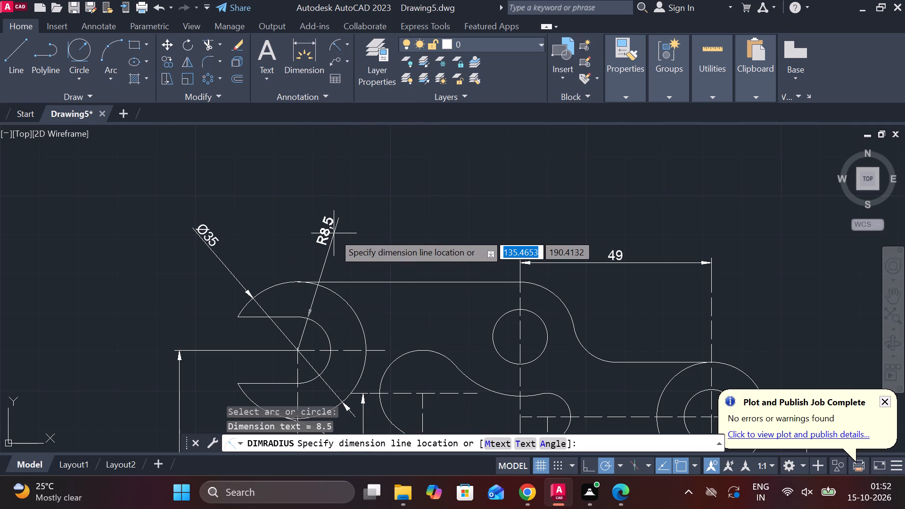
pyautogui.click(334, 233)
# Add radius dimensions to the curved cutout's large left end arc and its concave upper arc, placing both texts above the cutout.
pyautogui.moveTo(334, 295); pyautogui.dragTo(311, 223, button='middle')
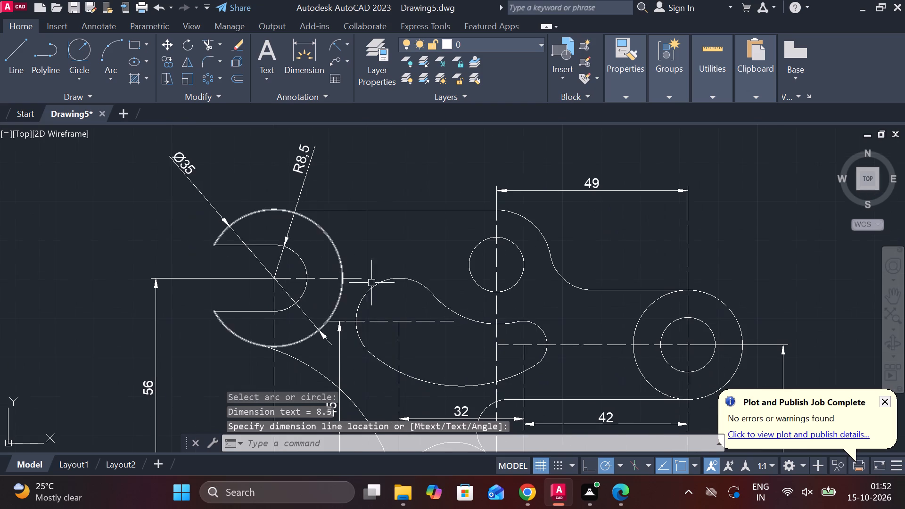
pyautogui.press('space')
pyautogui.click(381, 283)
pyautogui.click(371, 241)
pyautogui.moveTo(388, 264); pyautogui.dragTo(378, 257, button='middle')
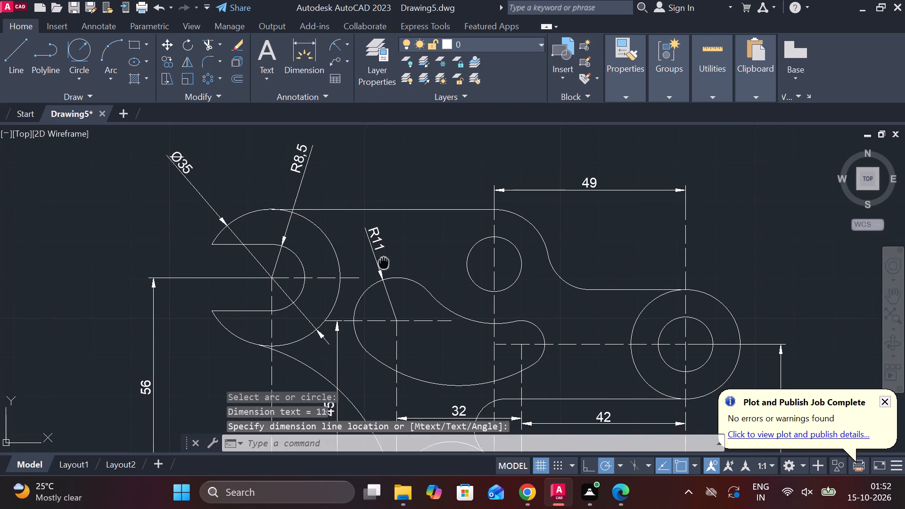
pyautogui.moveTo(378, 257); pyautogui.dragTo(354, 233, button='middle')
pyautogui.press('space')
pyautogui.click(429, 282)
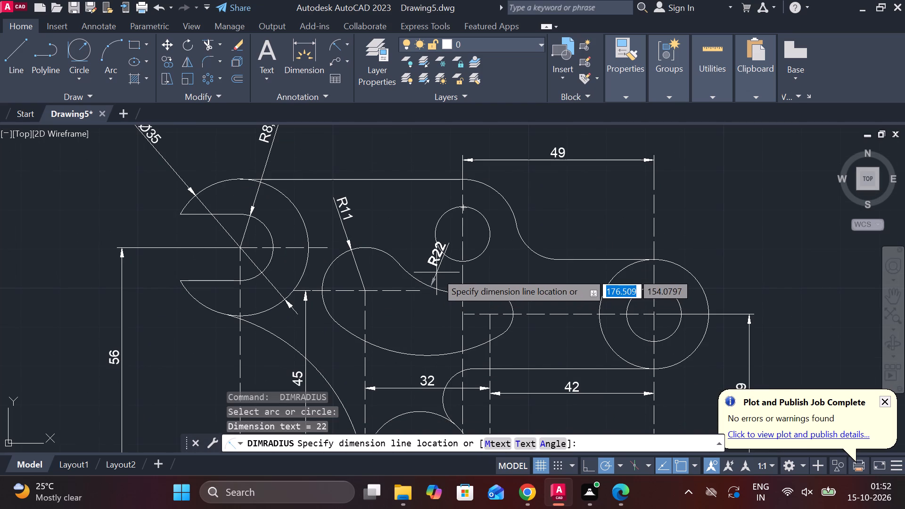
pyautogui.scroll(1, 425, 269)
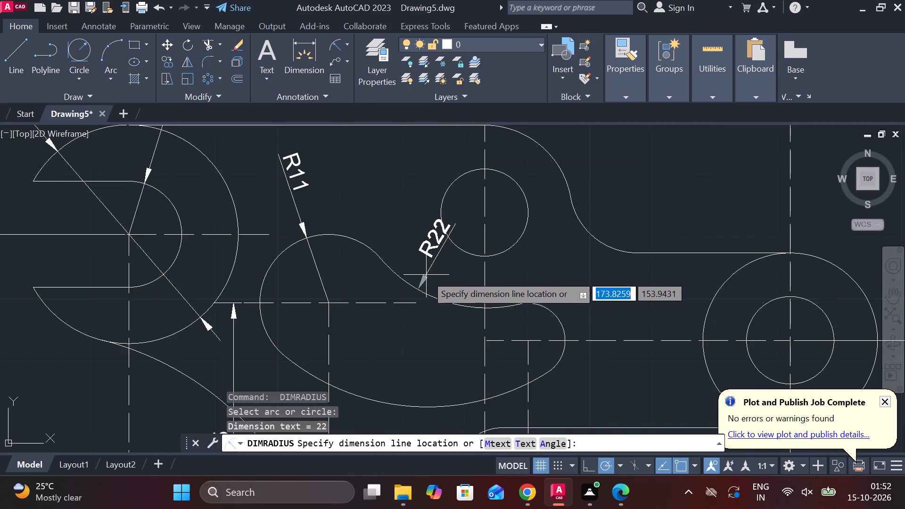
pyautogui.click(426, 275)
# Add radius dimensions to the cutout's lower arc, with text inside it, and to its small right end arc, with text outside.
pyautogui.moveTo(426, 287); pyautogui.dragTo(440, 228, button='middle')
pyautogui.press('space')
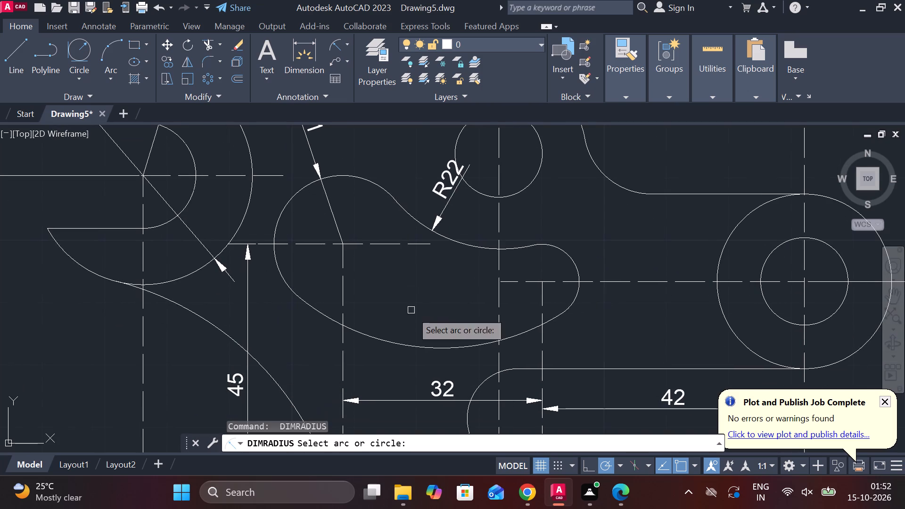
pyautogui.click(403, 344)
pyautogui.click(404, 337)
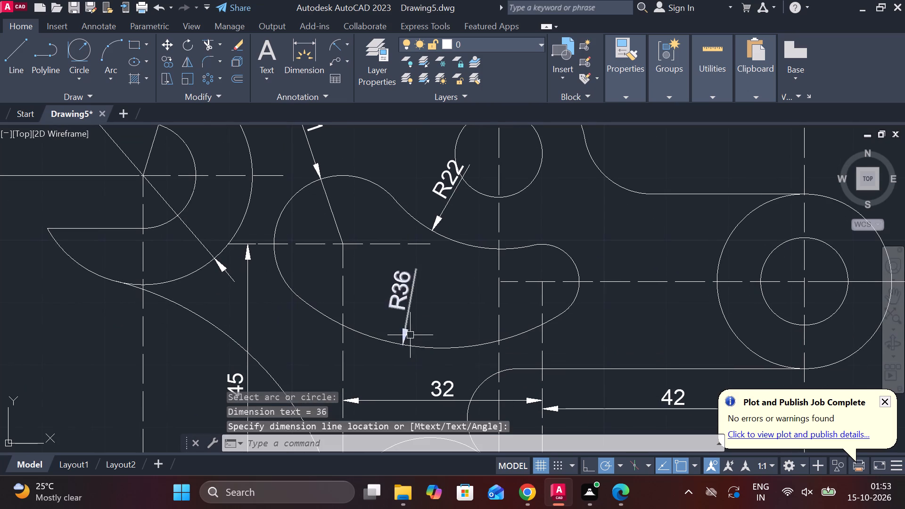
pyautogui.moveTo(418, 328); pyautogui.dragTo(341, 326, button='middle')
pyautogui.press('space')
pyautogui.click(494, 263)
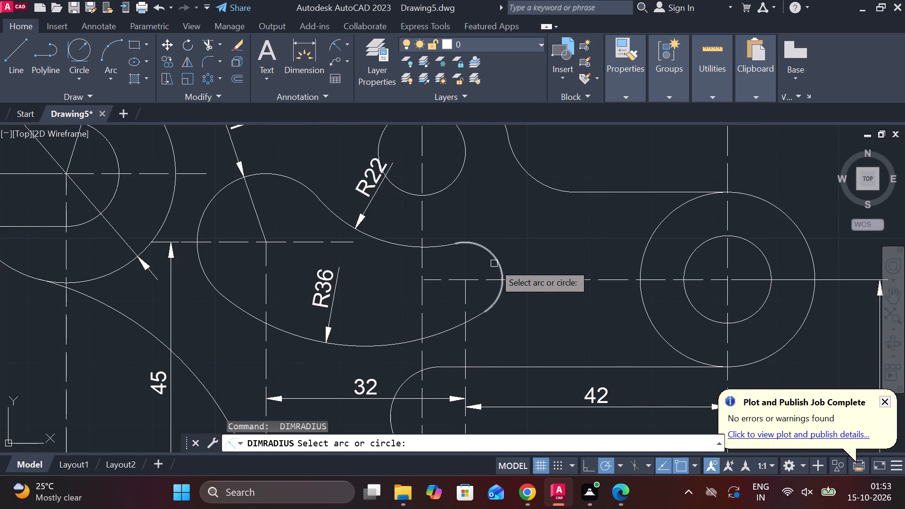
pyautogui.click(499, 261)
# Add radius dimensions to the fillet above the bottom boss and the large arc joining the slotted end to the bottom boss.
pyautogui.moveTo(439, 323); pyautogui.dragTo(367, 257, button='middle')
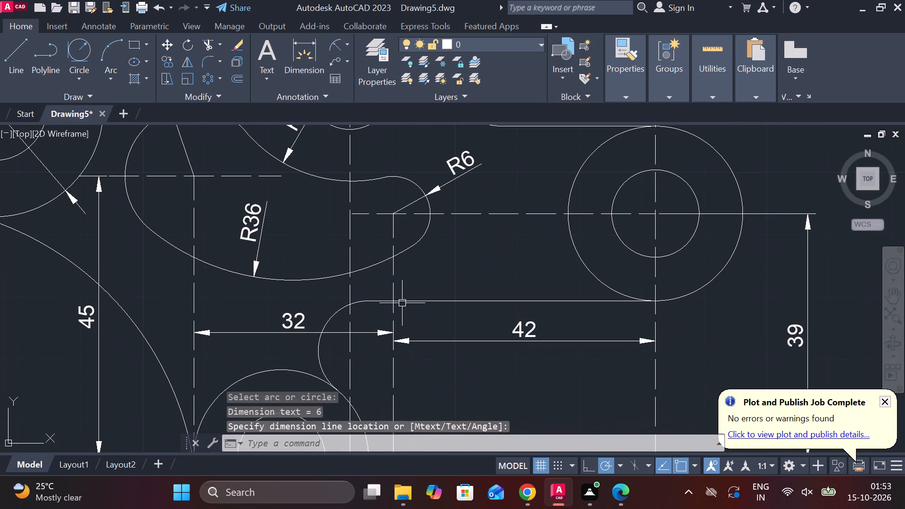
pyautogui.press('space')
pyautogui.click(321, 353)
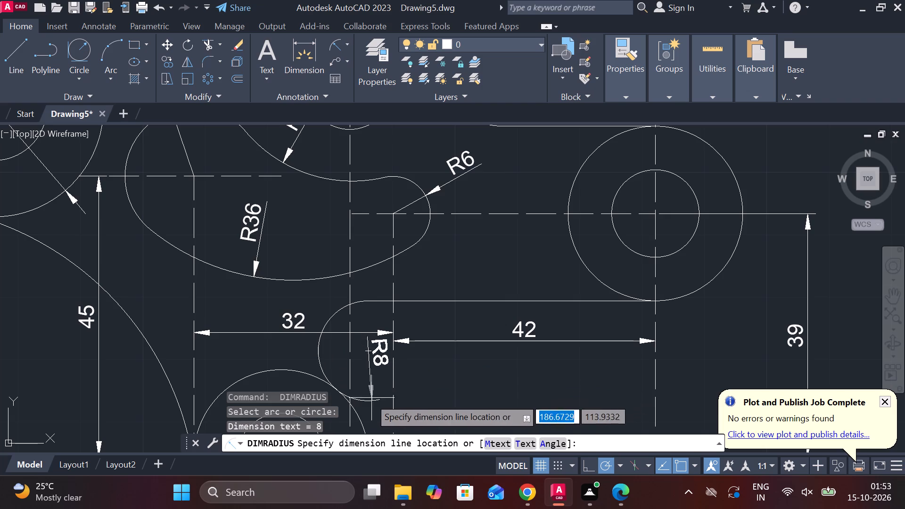
pyautogui.click(360, 333)
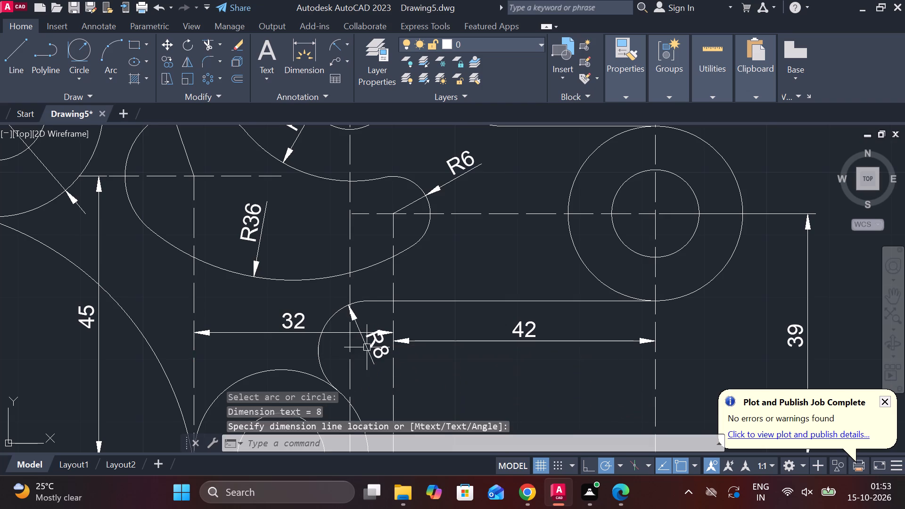
pyautogui.moveTo(367, 348); pyautogui.dragTo(445, 331, button='middle')
pyautogui.press('space')
pyautogui.moveTo(304, 324); pyautogui.dragTo(434, 307, button='middle')
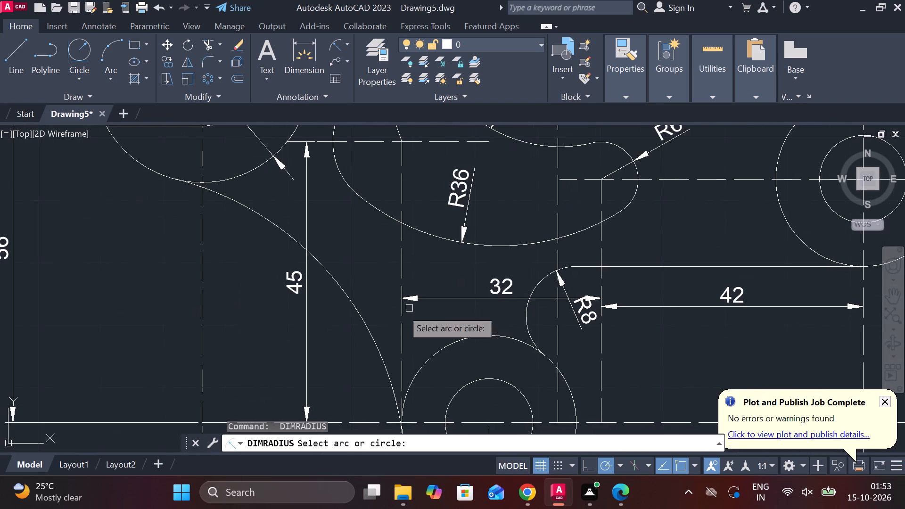
pyautogui.click(350, 308)
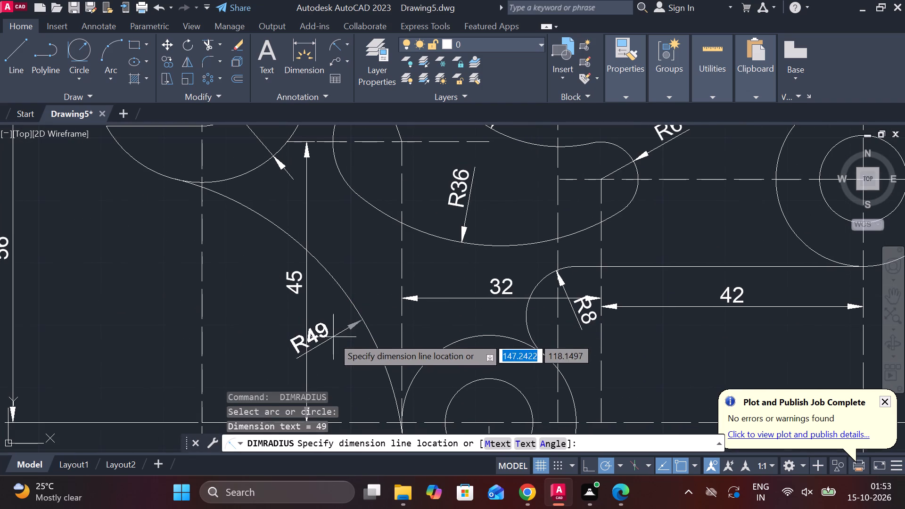
pyautogui.click(333, 337)
# Add radius dimensions to the concave fillet between the upper and right bosses and to the upper boss's outer arc, placing both outside.
pyautogui.moveTo(363, 251); pyautogui.dragTo(321, 346, button='middle')
pyautogui.moveTo(395, 306); pyautogui.dragTo(386, 306, button='middle')
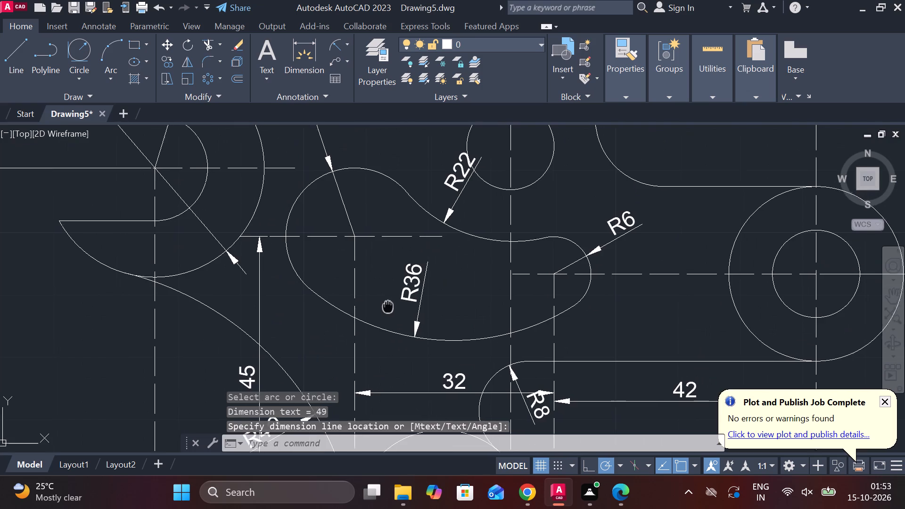
pyautogui.moveTo(386, 306); pyautogui.dragTo(285, 345, button='middle')
pyautogui.moveTo(460, 290); pyautogui.dragTo(411, 345, button='middle')
pyautogui.press('space')
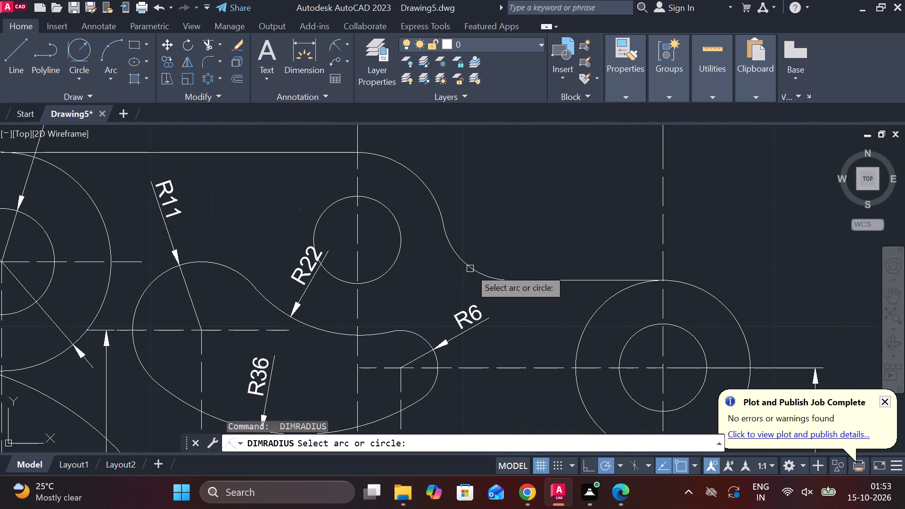
pyautogui.click(472, 268)
pyautogui.click(475, 262)
pyautogui.moveTo(466, 226); pyautogui.dragTo(471, 265, button='middle')
pyautogui.press('space')
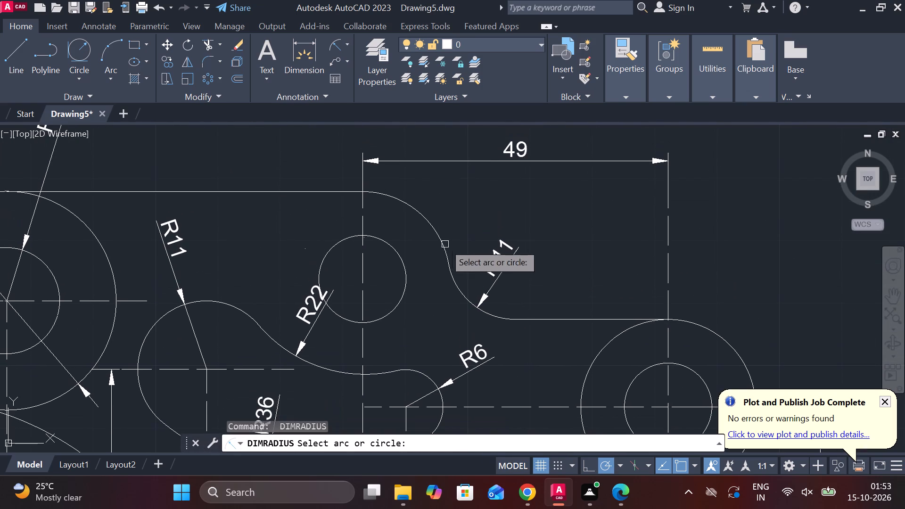
pyautogui.click(436, 232)
pyautogui.click(447, 222)
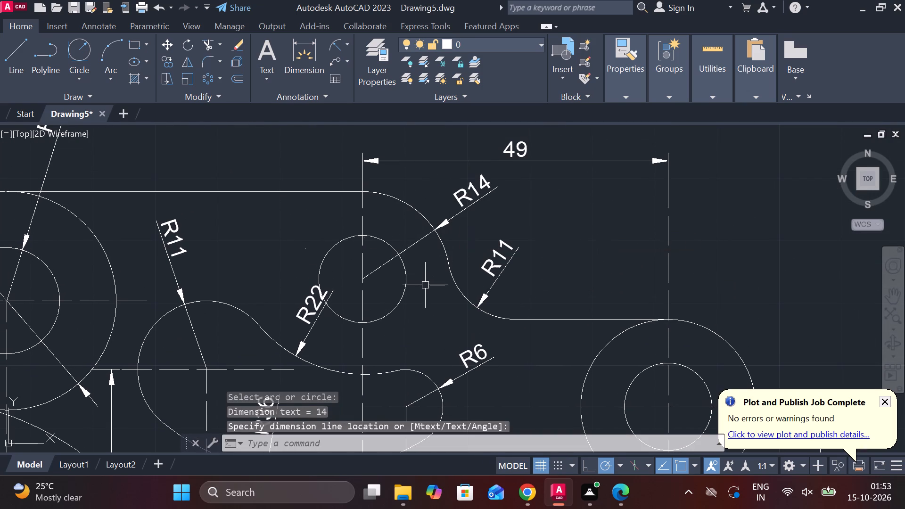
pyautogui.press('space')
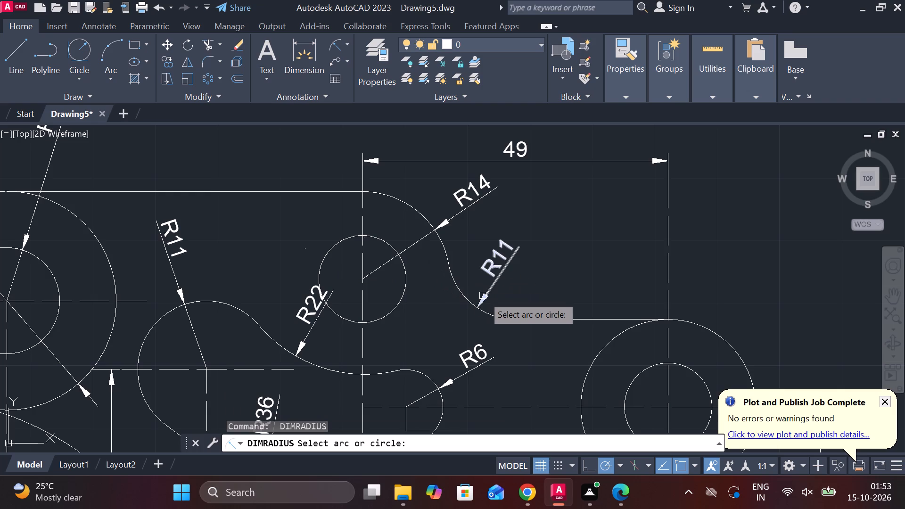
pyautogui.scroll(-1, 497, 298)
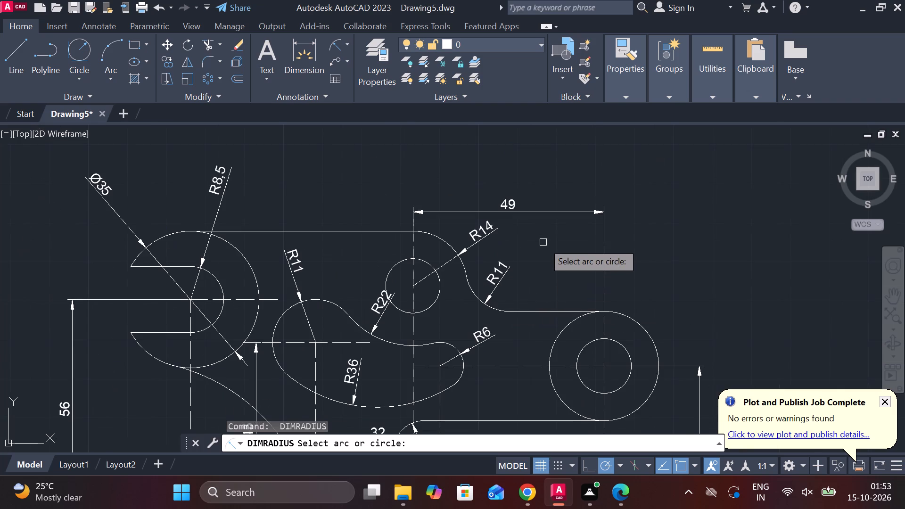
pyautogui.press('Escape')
# Add a diameter dimension to the upper boss's hole, placing the text to the hole's upper left.
pyautogui.click(348, 45)
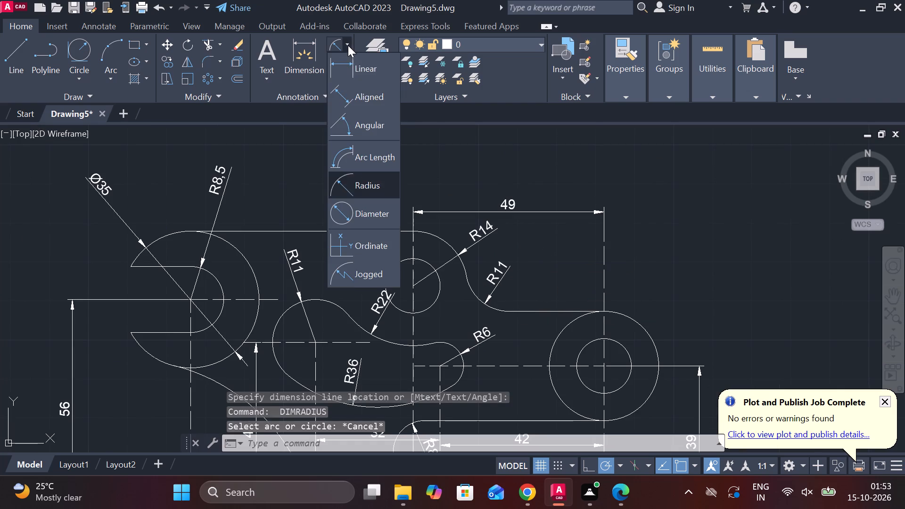
pyautogui.click(345, 205)
pyautogui.scroll(1, 414, 256)
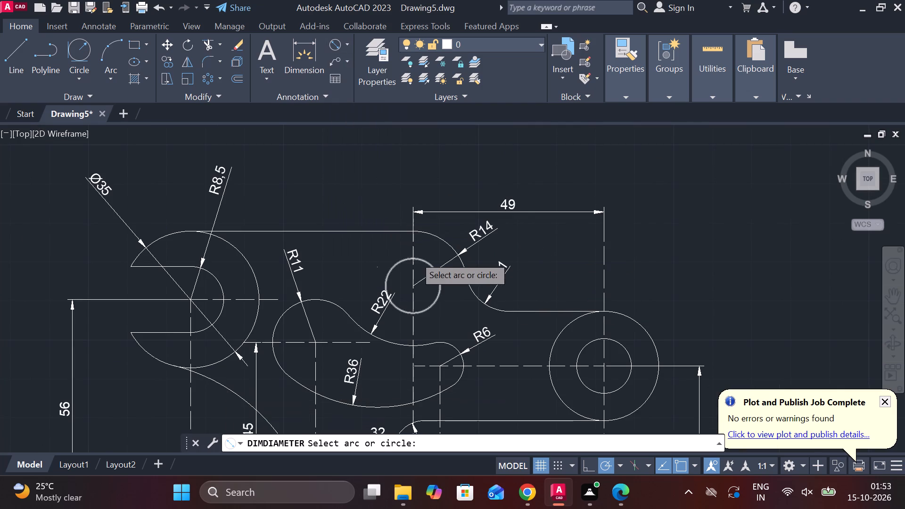
pyautogui.click(392, 261)
pyautogui.click(357, 260)
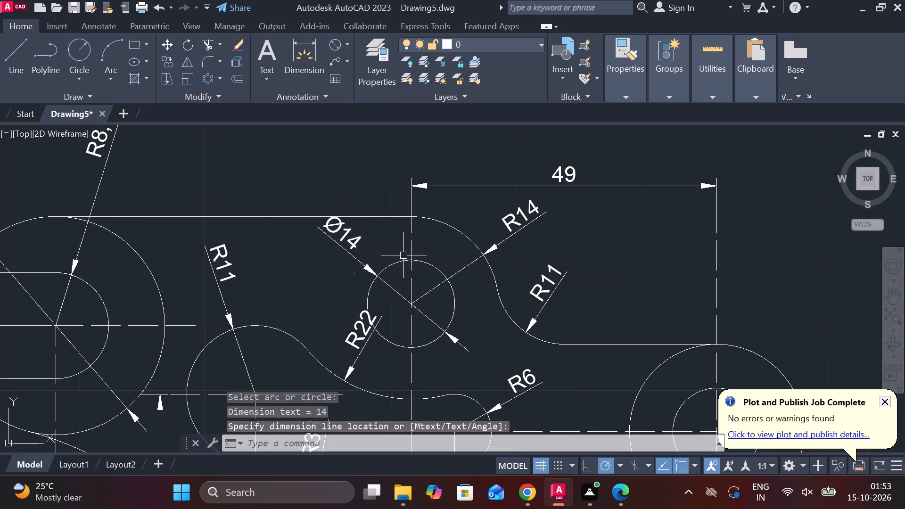
pyautogui.scroll(-1, 485, 275)
pyautogui.moveTo(518, 279); pyautogui.dragTo(398, 209, button='middle')
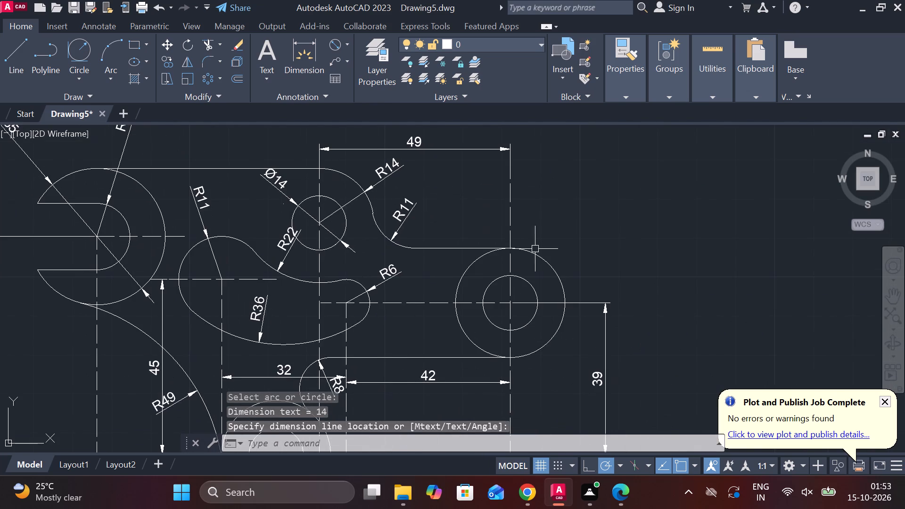
# Add diameter dimensions to the right boss's outer circle and its hole, placing both texts outside to the upper right.
pyautogui.moveTo(535, 249); pyautogui.dragTo(458, 207, button='middle')
pyautogui.press('space')
pyautogui.click(486, 238)
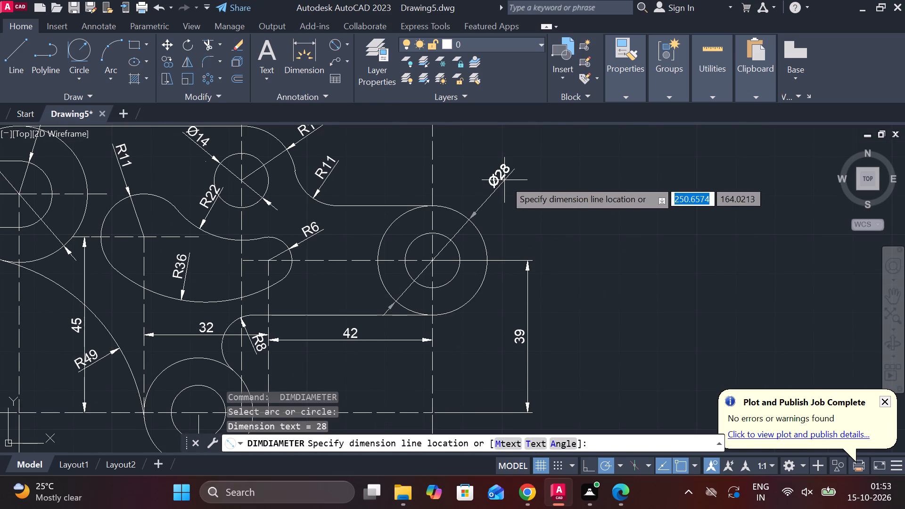
pyautogui.click(505, 180)
pyautogui.press('space')
pyautogui.click(460, 252)
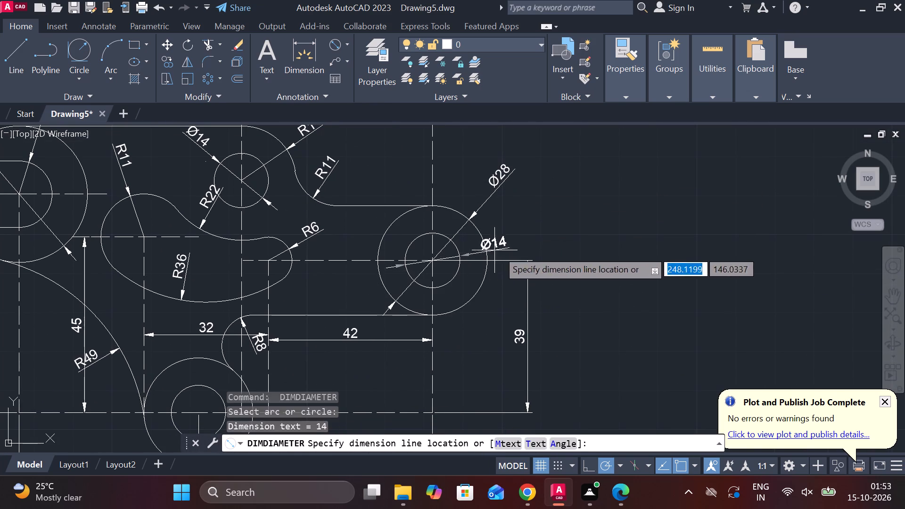
pyautogui.click(520, 234)
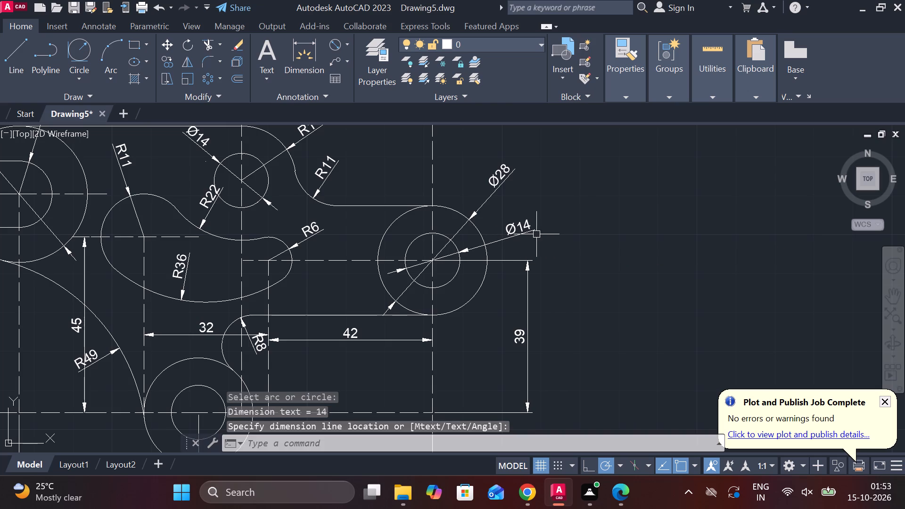
# Add diameter dimensions to the bottom boss's outer circle, with text at its lower right, and to its hole, with text at the lower left.
pyautogui.scroll(-2, 601, 246)
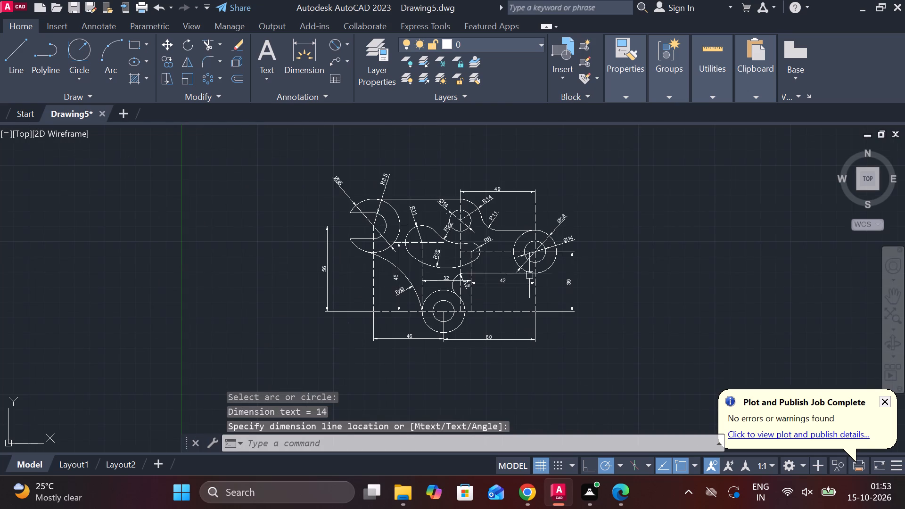
pyautogui.scroll(1, 272, 285)
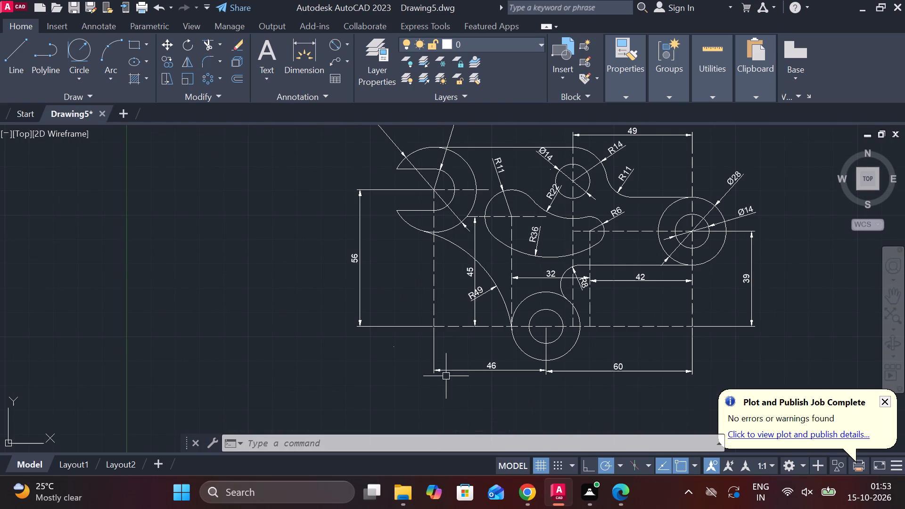
pyautogui.press('space')
pyautogui.click(575, 350)
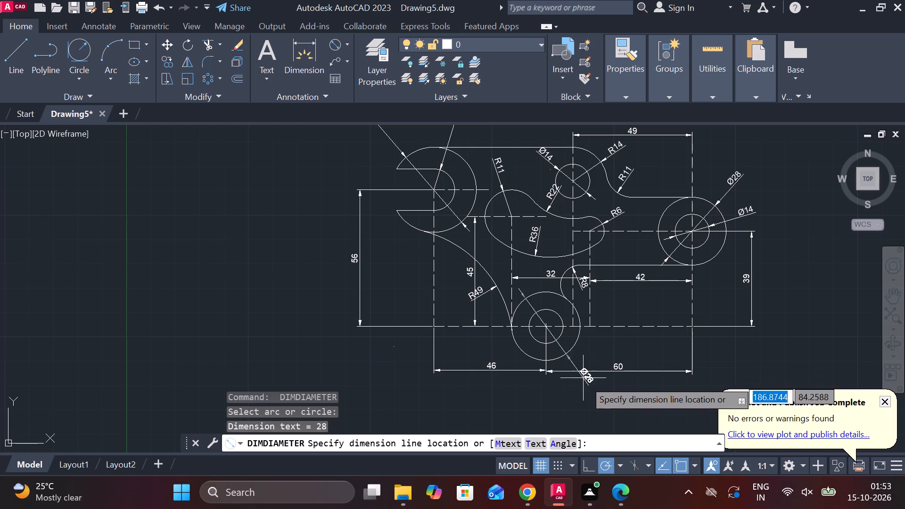
pyautogui.scroll(2, 595, 361)
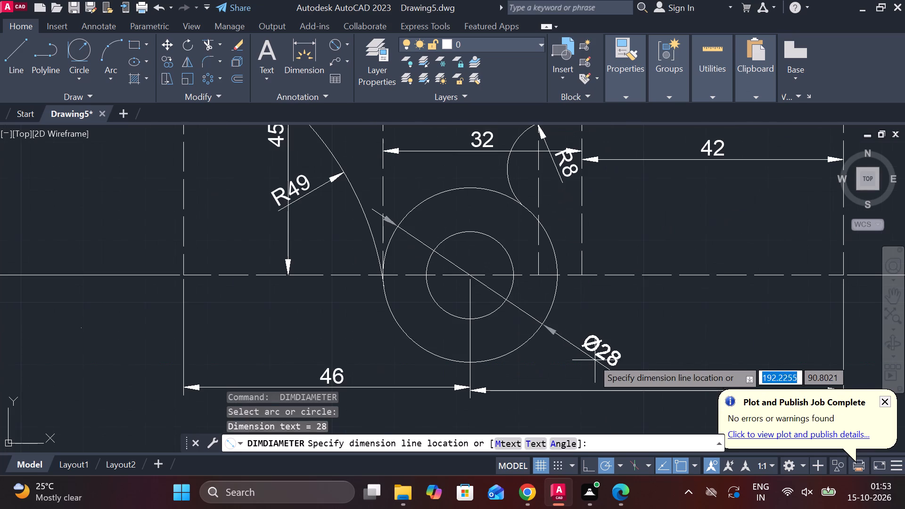
pyautogui.click(585, 352)
pyautogui.press('space')
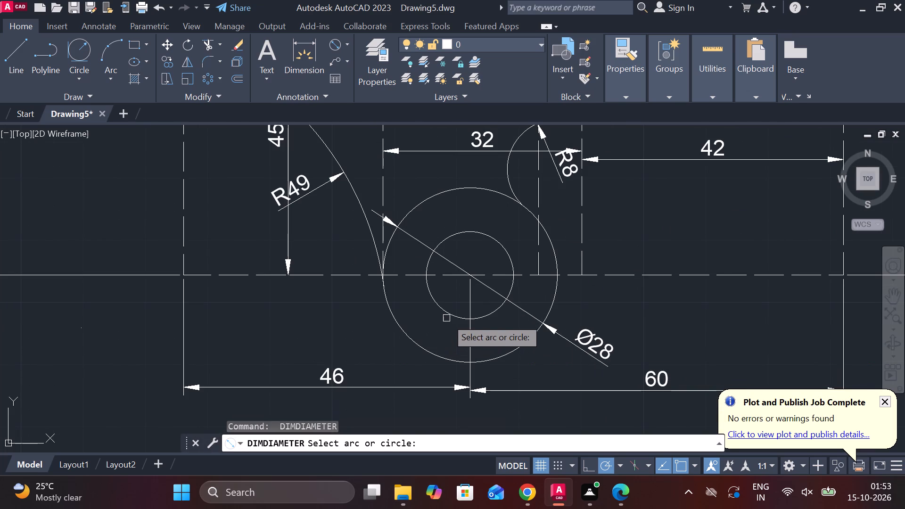
pyautogui.doubleClick(446, 317)
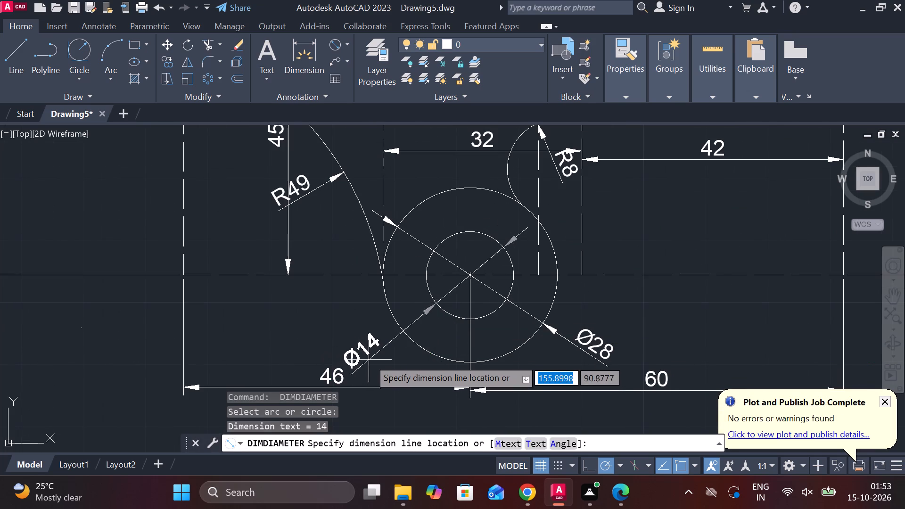
pyautogui.click(354, 324)
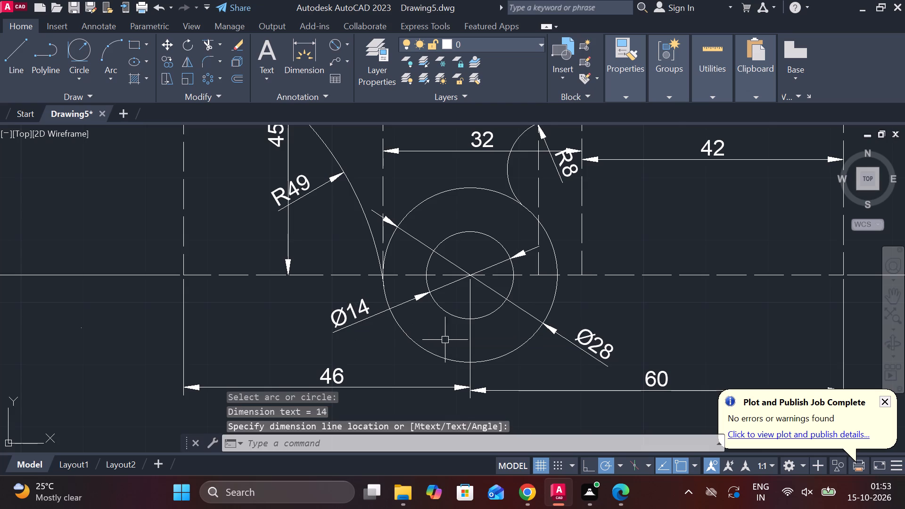
# Draw a rectangular border about 200 by 140 around the whole dimensioned part.
pyautogui.scroll(-2, 445, 340)
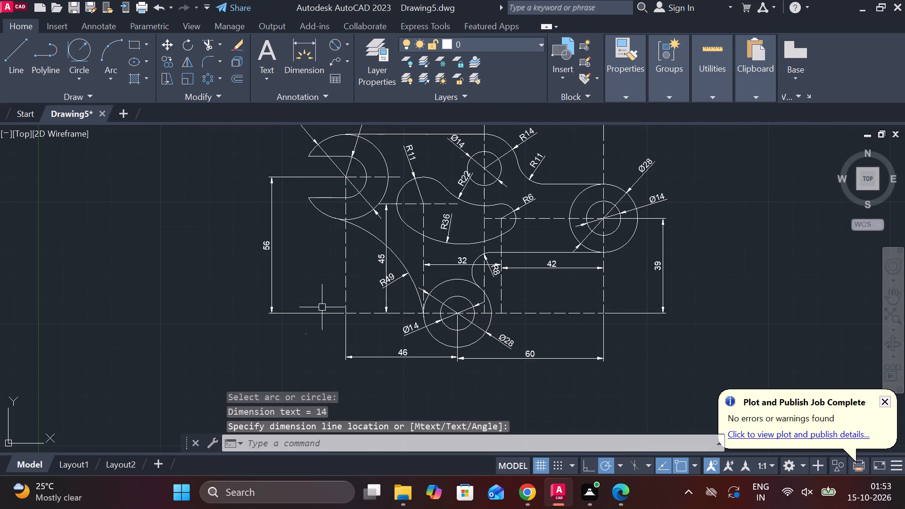
pyautogui.scroll(-1, 319, 307)
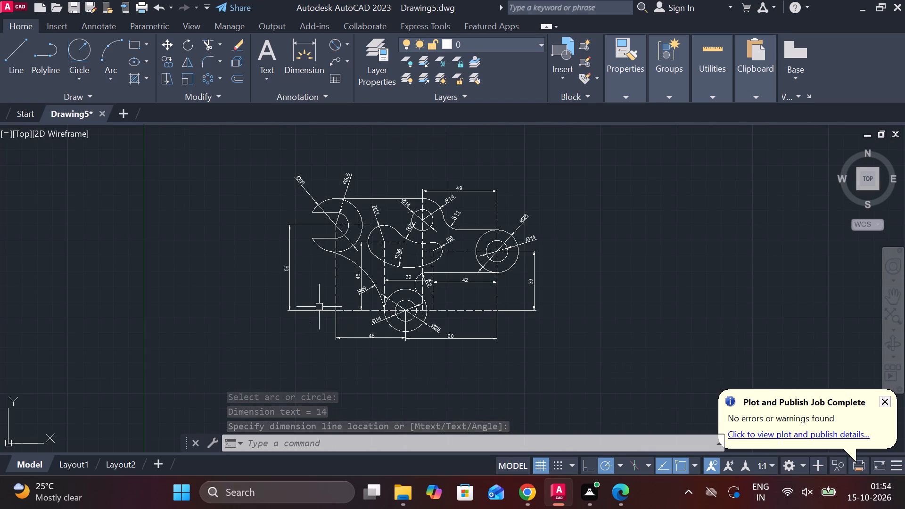
pyautogui.scroll(2, 328, 330)
pyautogui.scroll(-1, 355, 342)
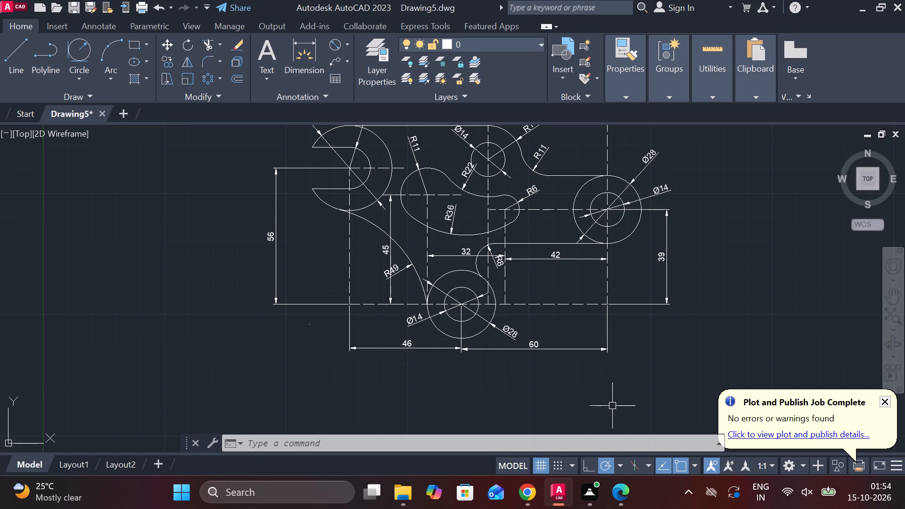
pyautogui.scroll(-1, 625, 354)
pyautogui.moveTo(619, 347); pyautogui.dragTo(601, 361, button='middle')
pyautogui.click(132, 49)
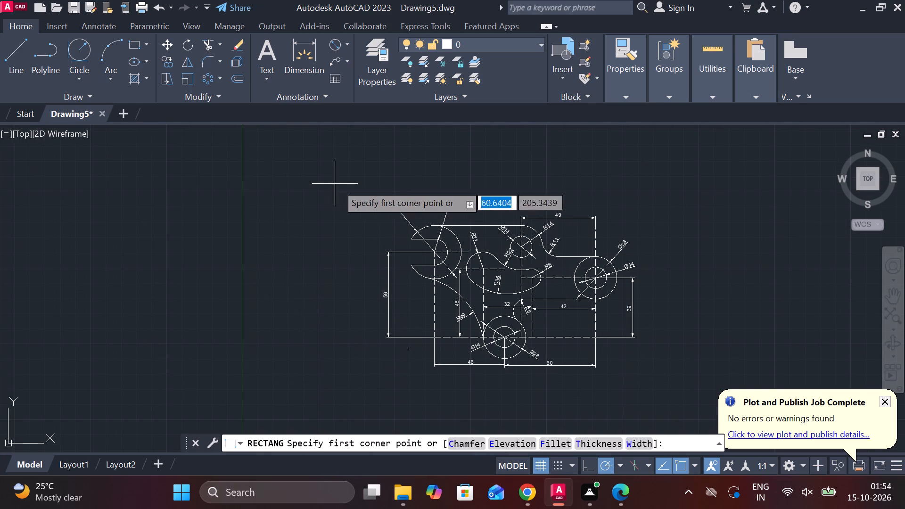
pyautogui.click(359, 187)
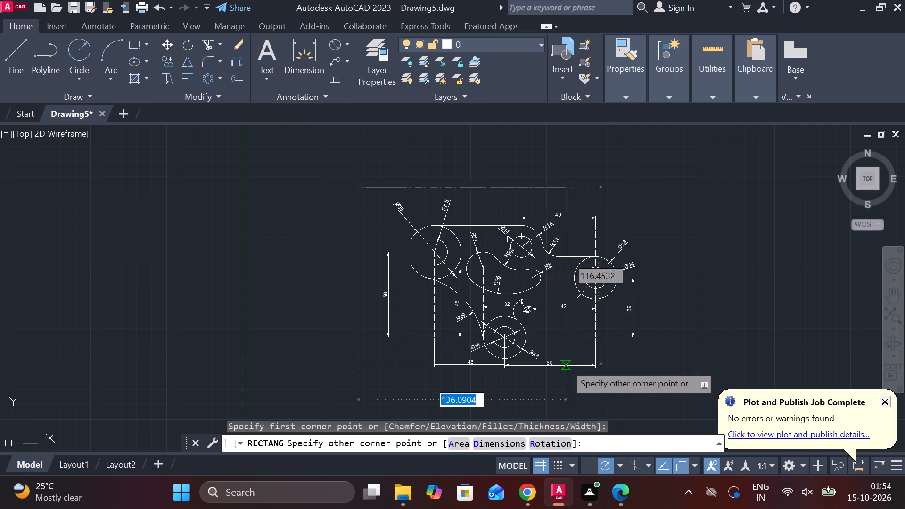
pyautogui.moveTo(582, 372); pyautogui.dragTo(425, 344, button='middle')
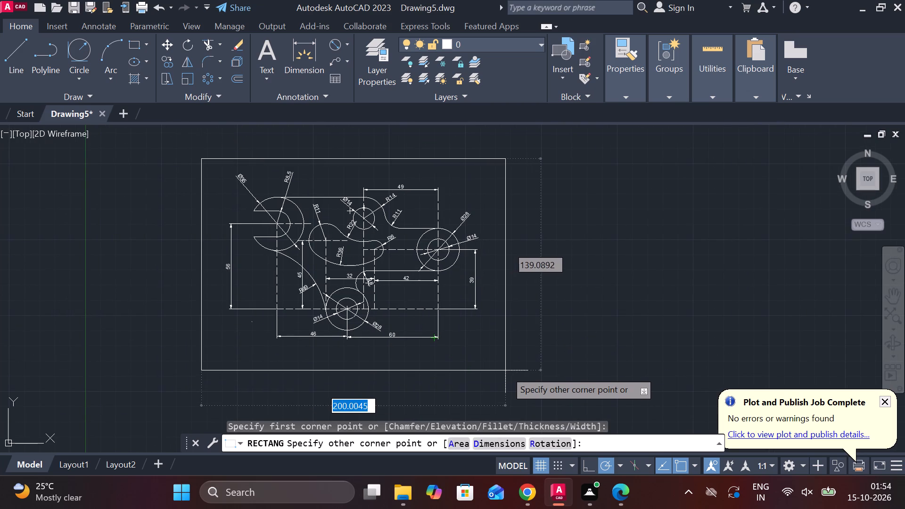
pyautogui.click(510, 371)
pyautogui.moveTo(449, 367); pyautogui.dragTo(520, 374, button='middle')
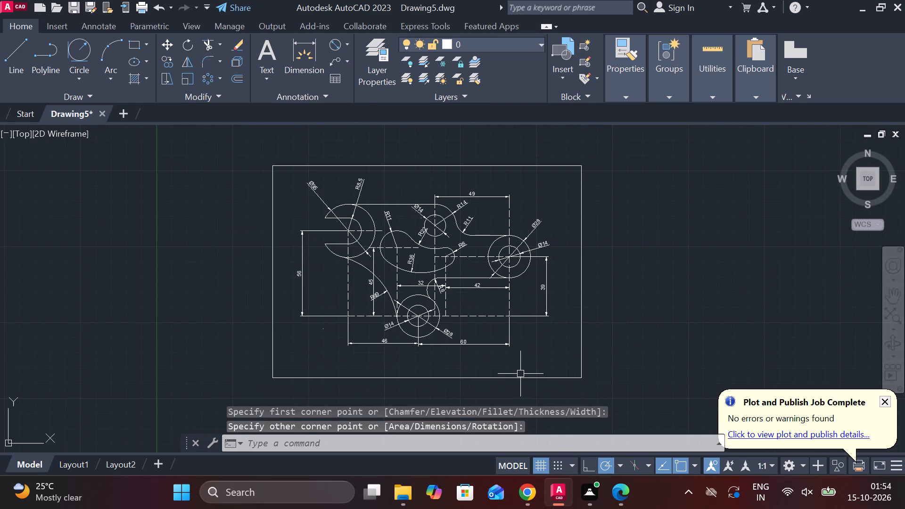
# Set the transparency of all the part's dashed centre and reference lines to 45.
pyautogui.scroll(1, 498, 281)
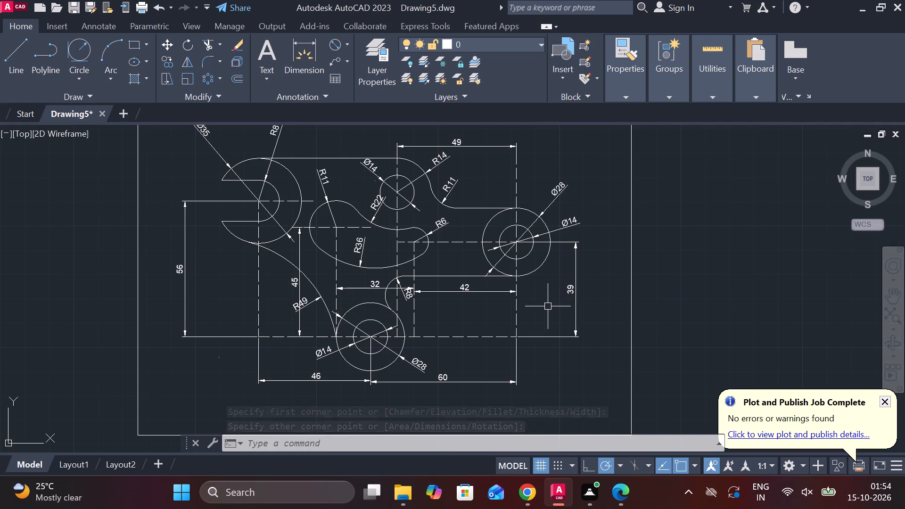
pyautogui.click(514, 313)
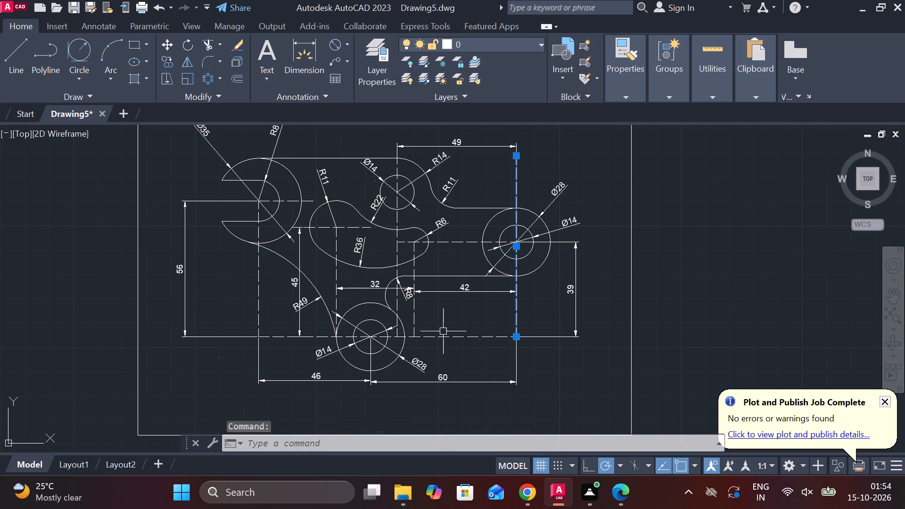
pyautogui.click(445, 339)
pyautogui.moveTo(445, 326); pyautogui.dragTo(469, 327, button='middle')
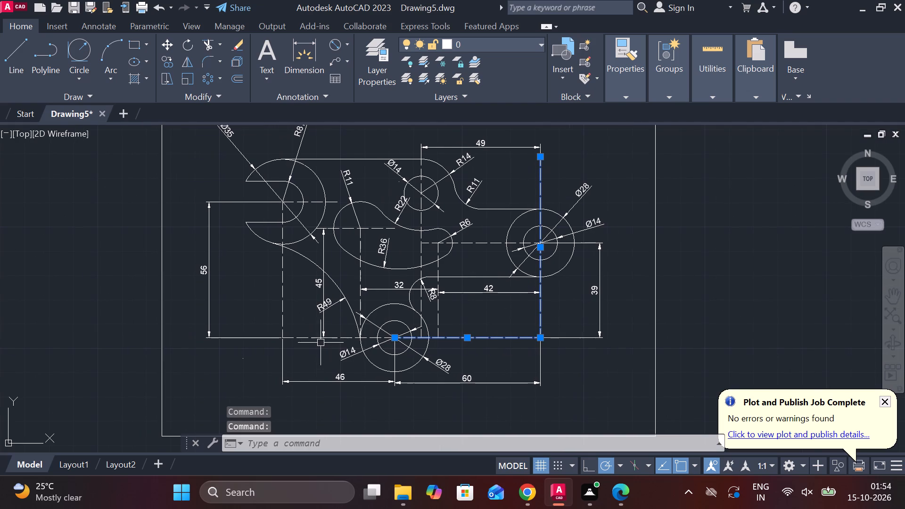
pyautogui.click(318, 341)
pyautogui.click(283, 301)
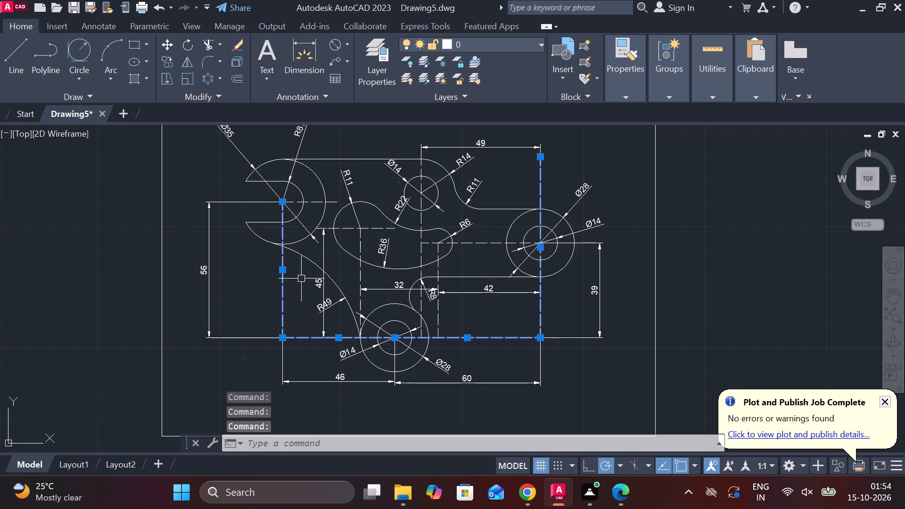
pyautogui.click(345, 230)
pyautogui.click(313, 203)
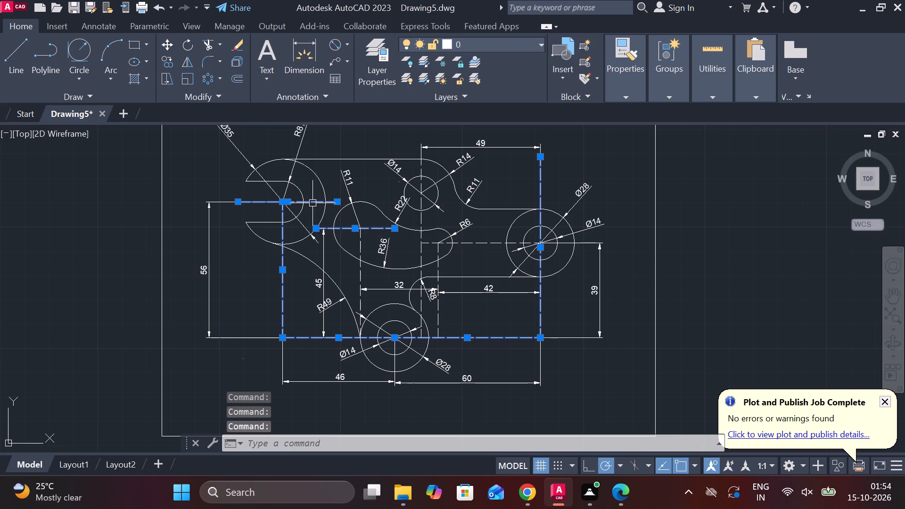
pyautogui.click(360, 274)
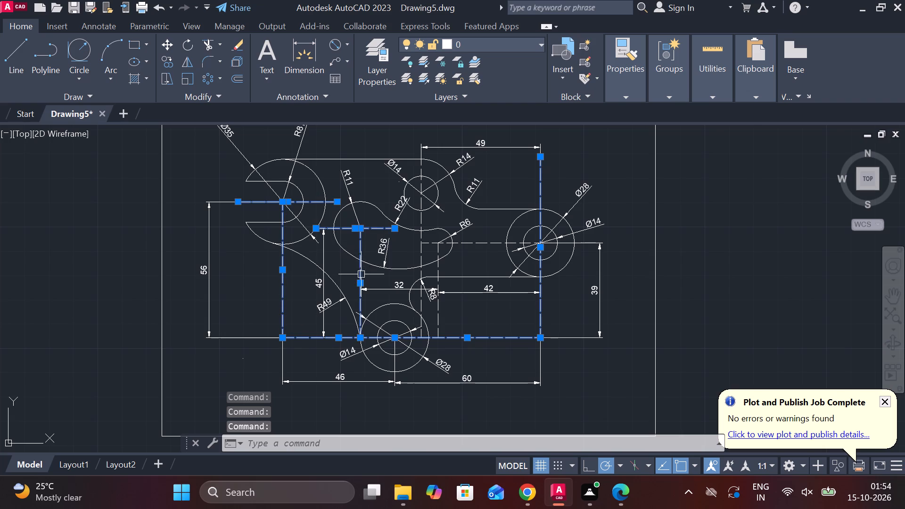
pyautogui.click(419, 220)
pyautogui.click(461, 245)
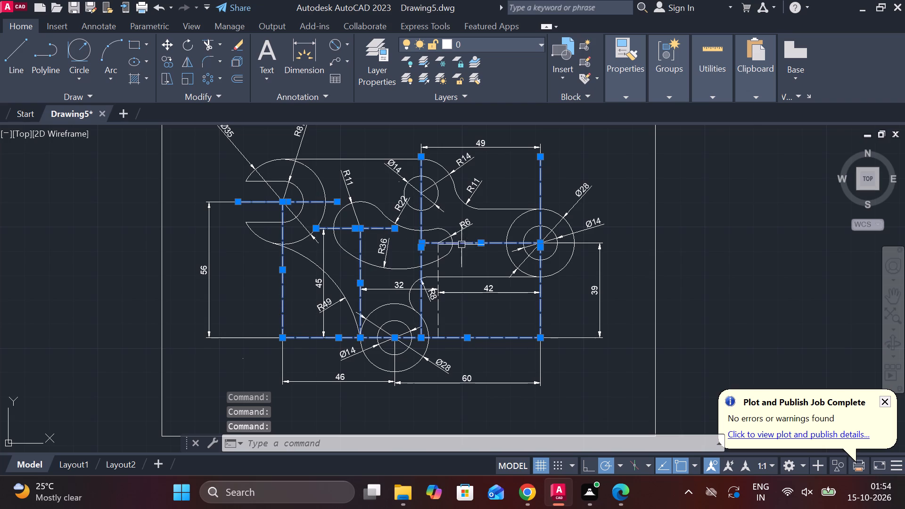
pyautogui.click(438, 268)
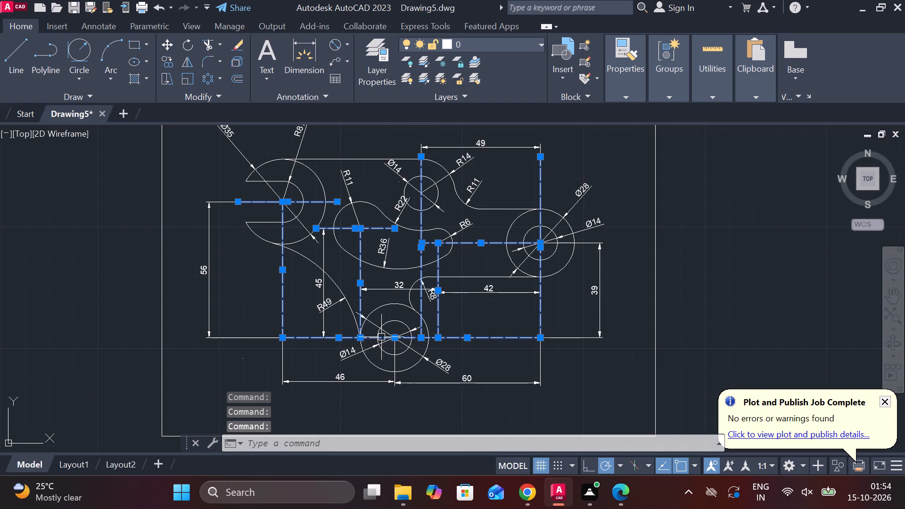
pyautogui.click(630, 101)
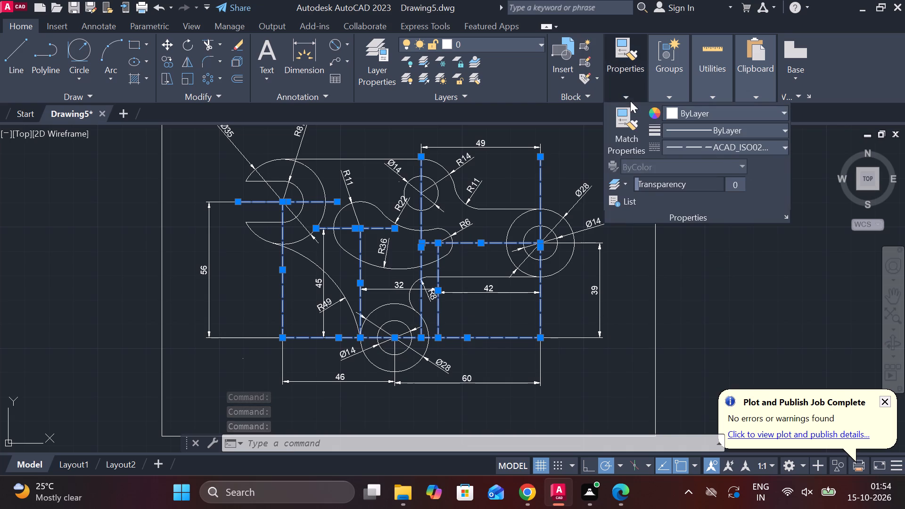
pyautogui.moveTo(643, 183); pyautogui.dragTo(675, 187)
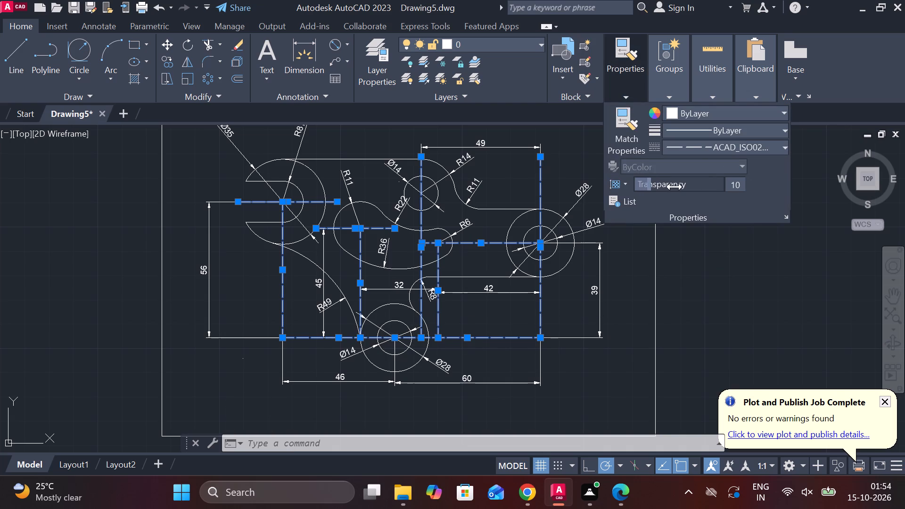
pyautogui.moveTo(675, 187); pyautogui.dragTo(750, 186)
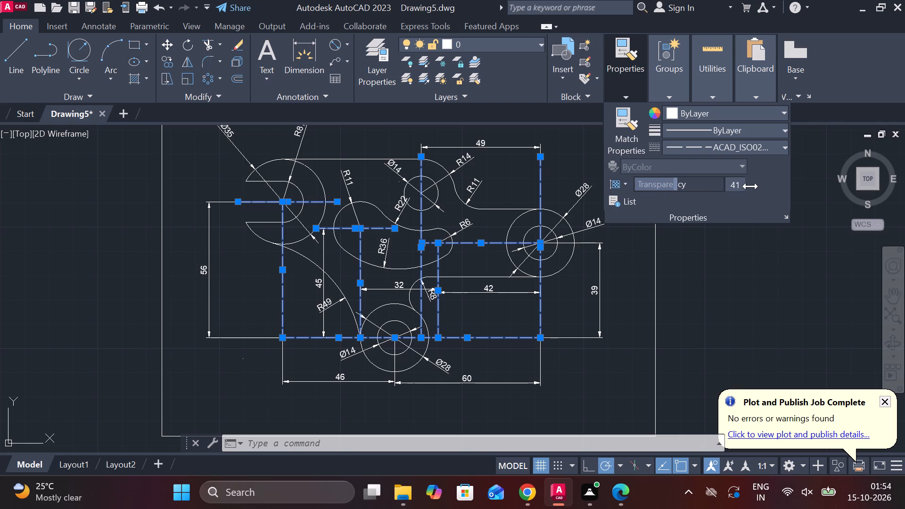
pyautogui.moveTo(750, 186); pyautogui.dragTo(769, 194)
pyautogui.press('Return')
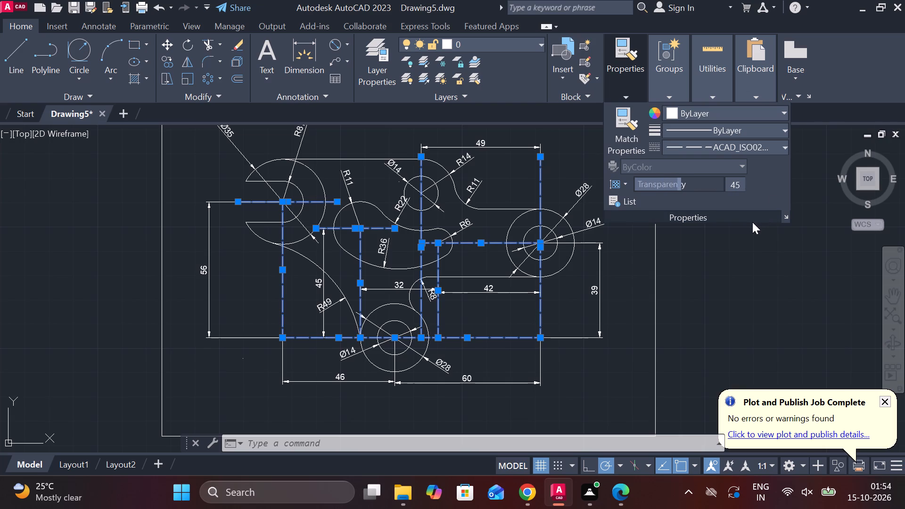
pyautogui.press('Return')
pyautogui.press('Return')
pyautogui.press('Return')
pyautogui.press('Return')
pyautogui.click(722, 253)
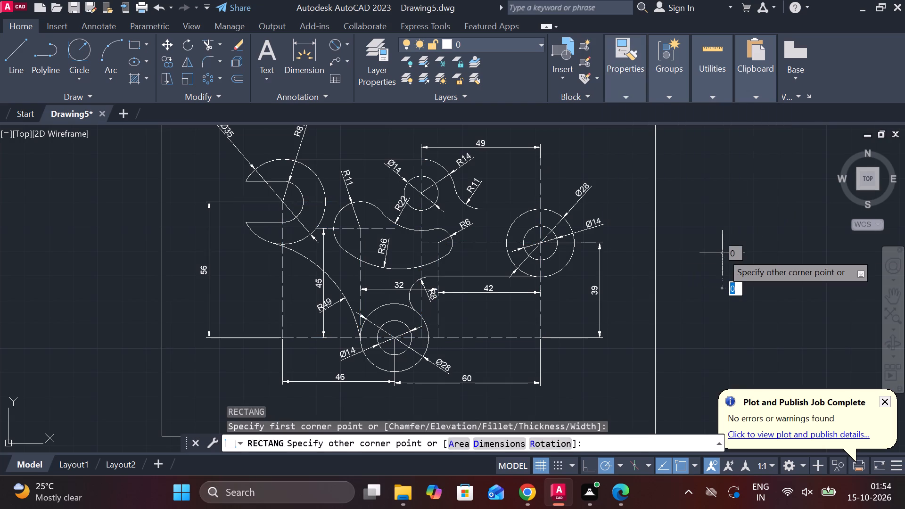
pyautogui.press('Escape')
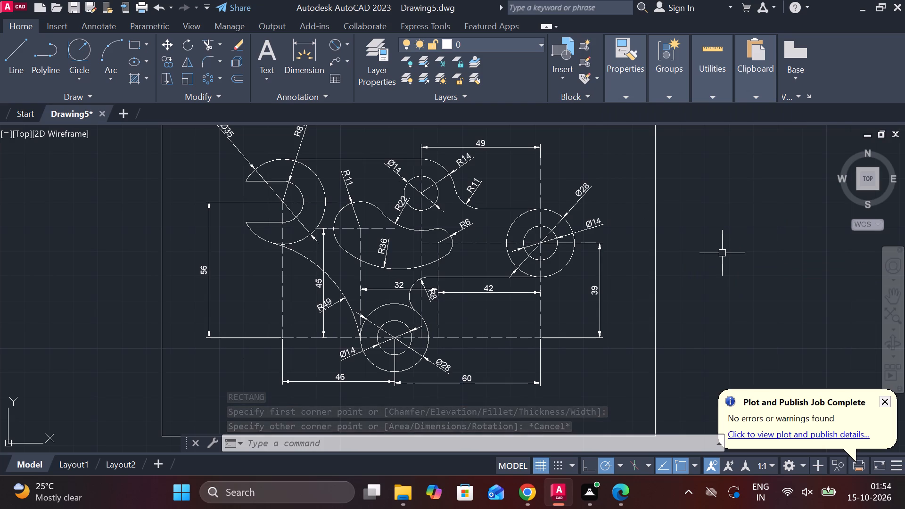
# Save the drawing in the Documents folder under the name 2D MECHANICAL COMPONENT.
pyautogui.scroll(-1, 693, 249)
pyautogui.moveTo(693, 249); pyautogui.dragTo(672, 249, button='middle')
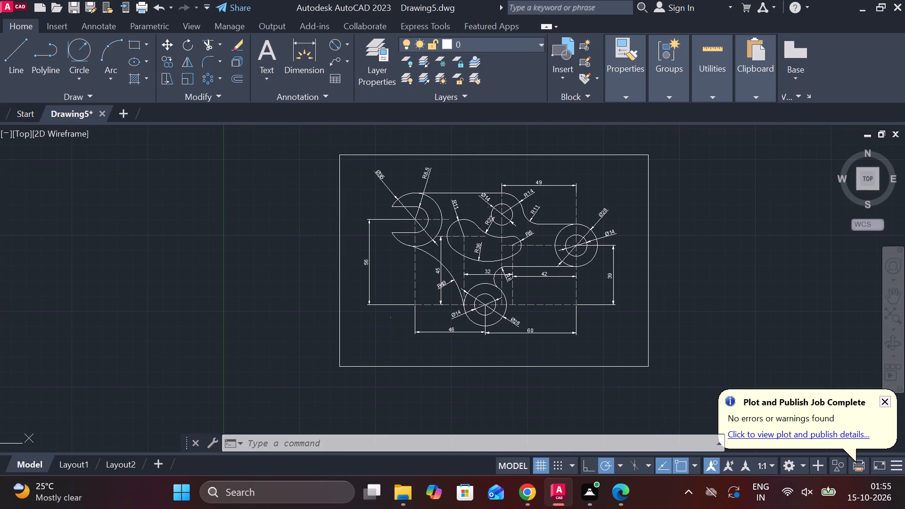
pyautogui.hotkey('ctrl', 's')
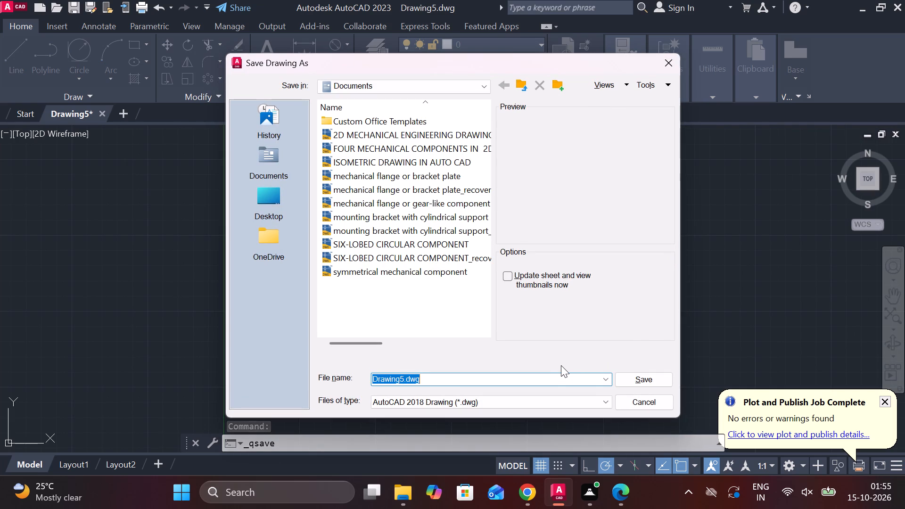
pyautogui.write('2D')
pyautogui.press('space')
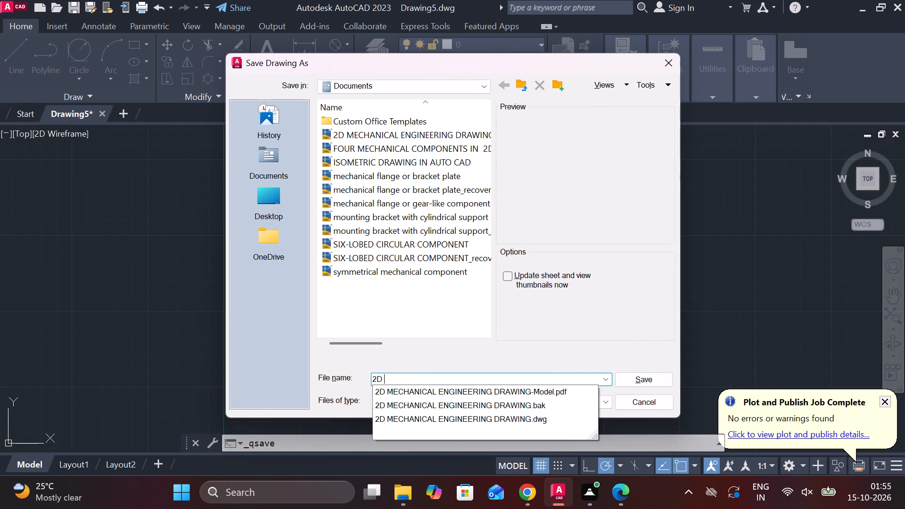
pyautogui.write('MECHANICAL COMPO')
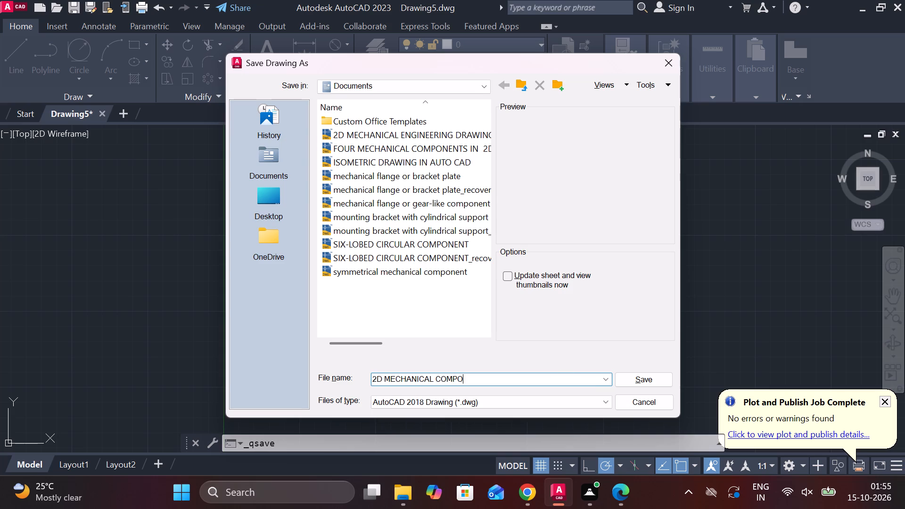
pyautogui.press('n')
pyautogui.write('ENT')
pyautogui.click(637, 378)
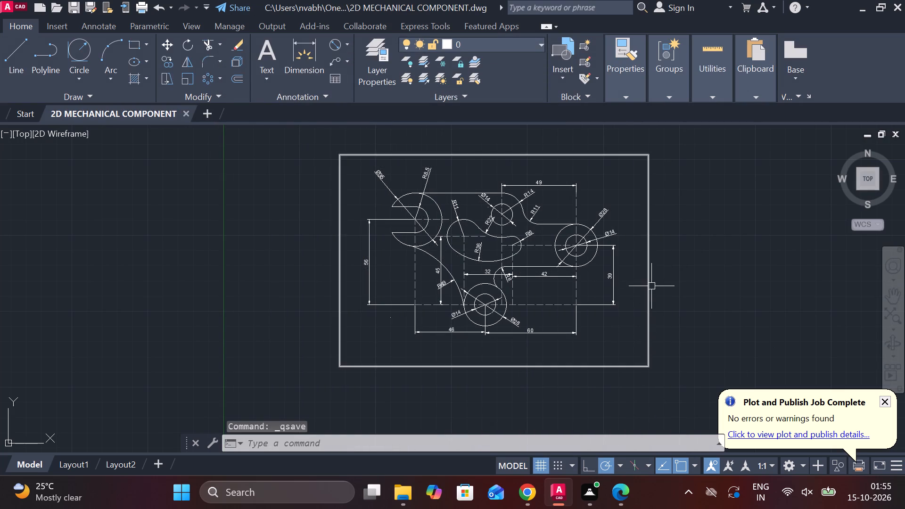
# Turn off command logging with LOGFILEOFF and save the drawing again.
pyautogui.write('LOG')
pyautogui.click(726, 312)
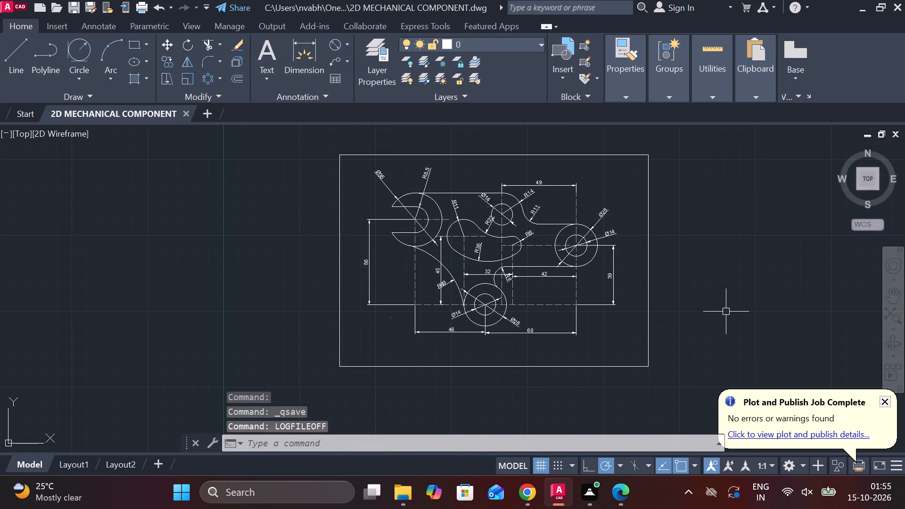
pyautogui.hotkey('ctrl', 's')
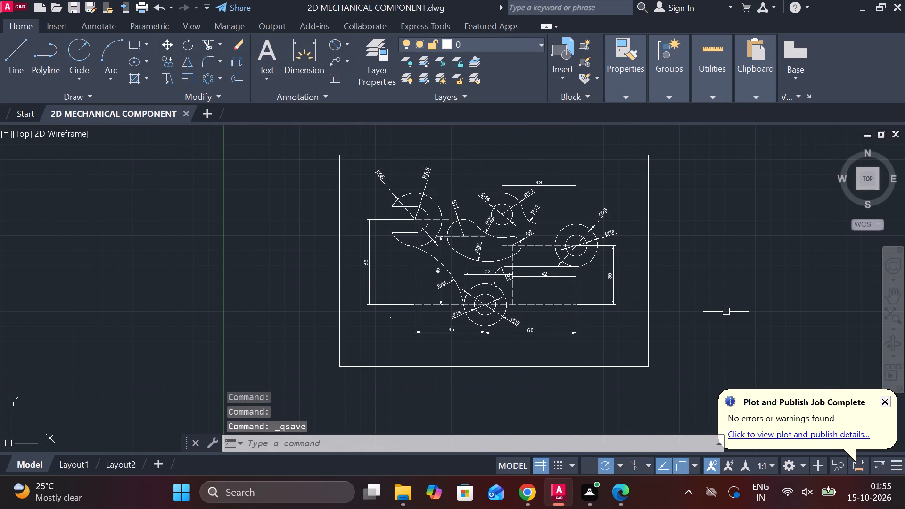
# Set up a landscape plot with the DWG To PDF.pc3 plotter and a window plot area enclosing the whole bordered drawing.
pyautogui.write('PLO')
pyautogui.press('t')
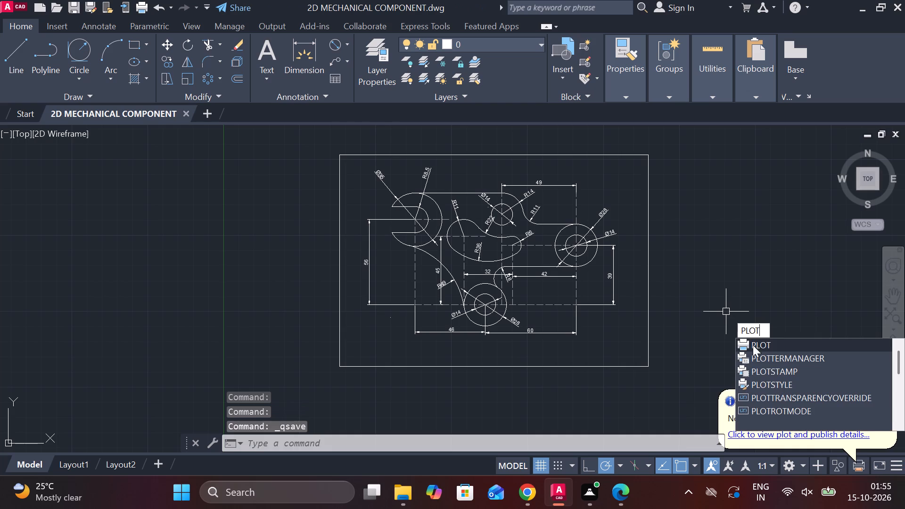
pyautogui.click(753, 347)
pyautogui.click(412, 139)
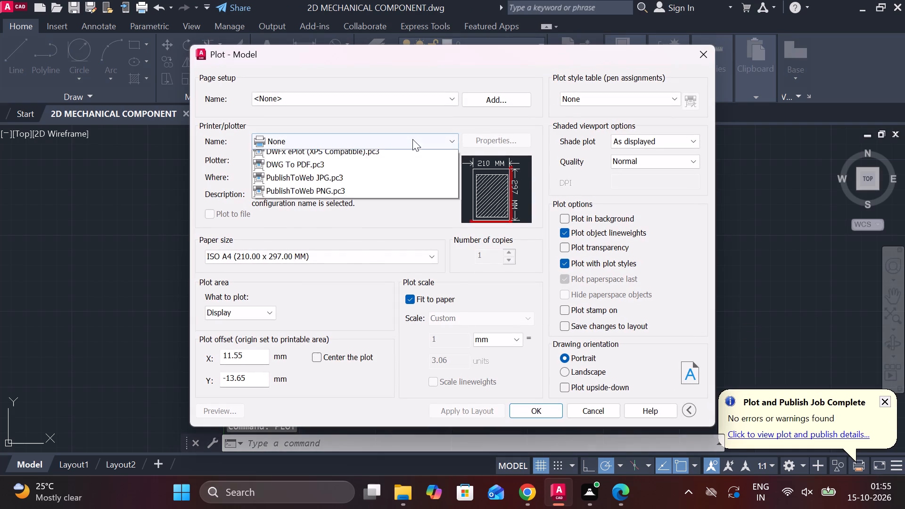
pyautogui.click(326, 284)
pyautogui.click(564, 374)
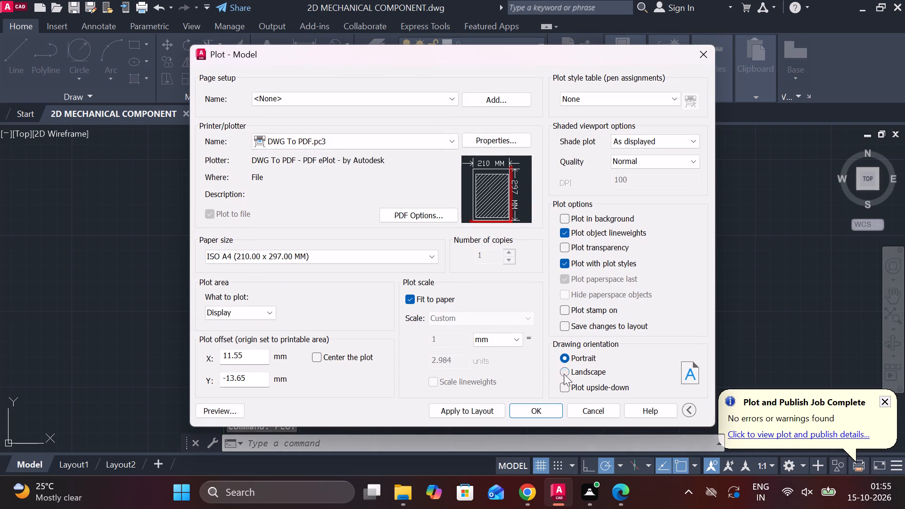
pyautogui.click(251, 307)
pyautogui.click(250, 353)
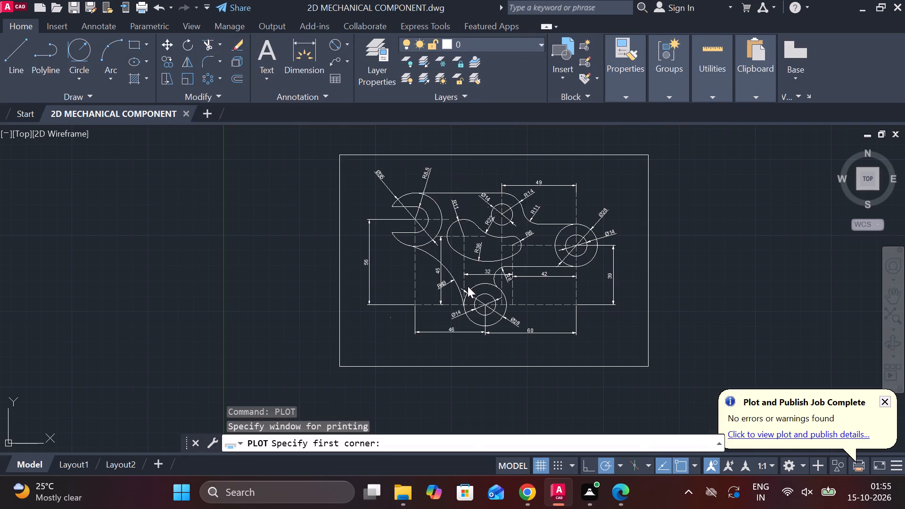
pyautogui.click(317, 142)
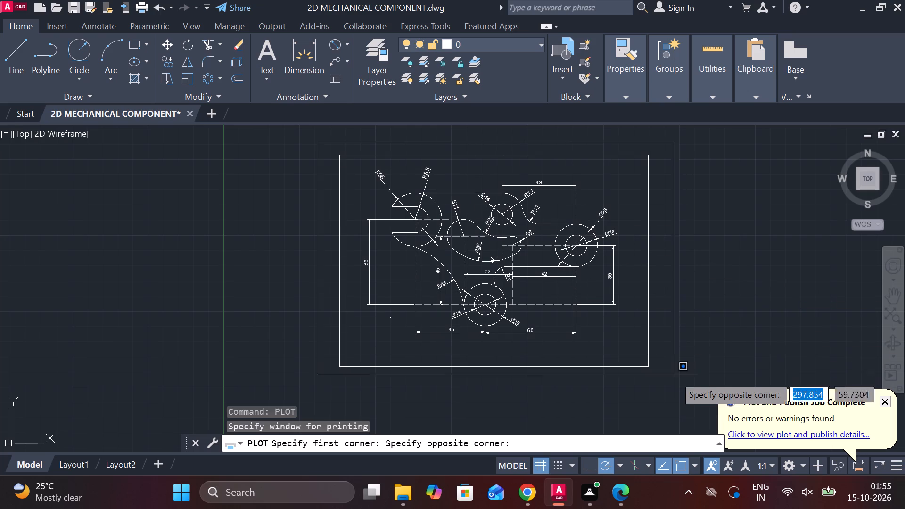
pyautogui.click(669, 383)
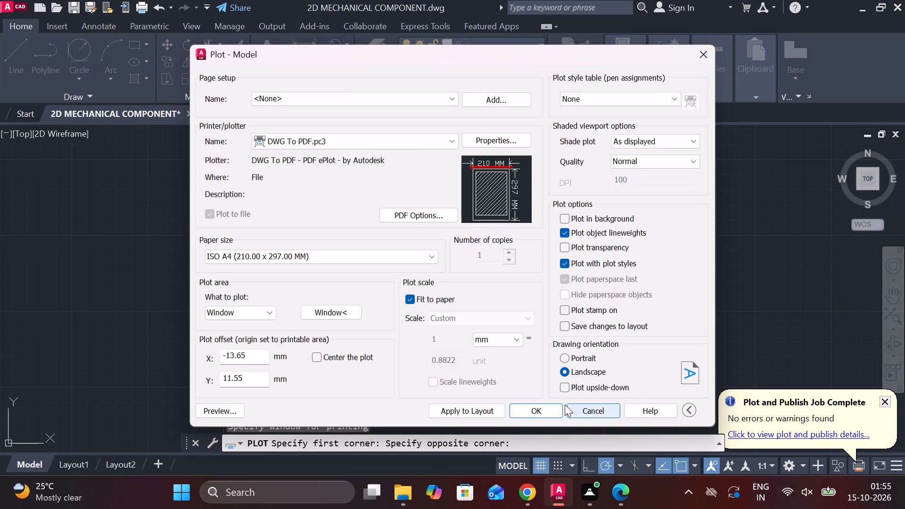
# Plot the drawing to the Documents folder as 2D MECHANICAL COMPONENT-Model.pdf.
pyautogui.click(553, 406)
pyautogui.click(633, 381)
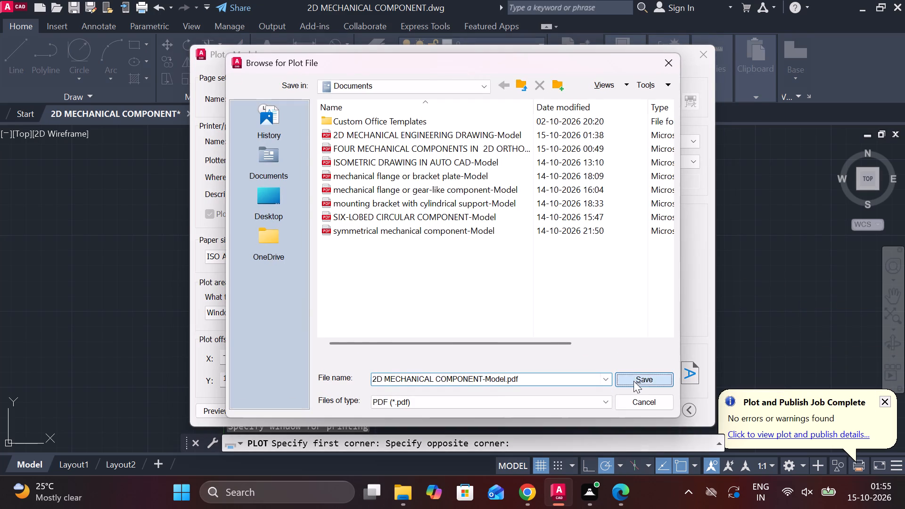